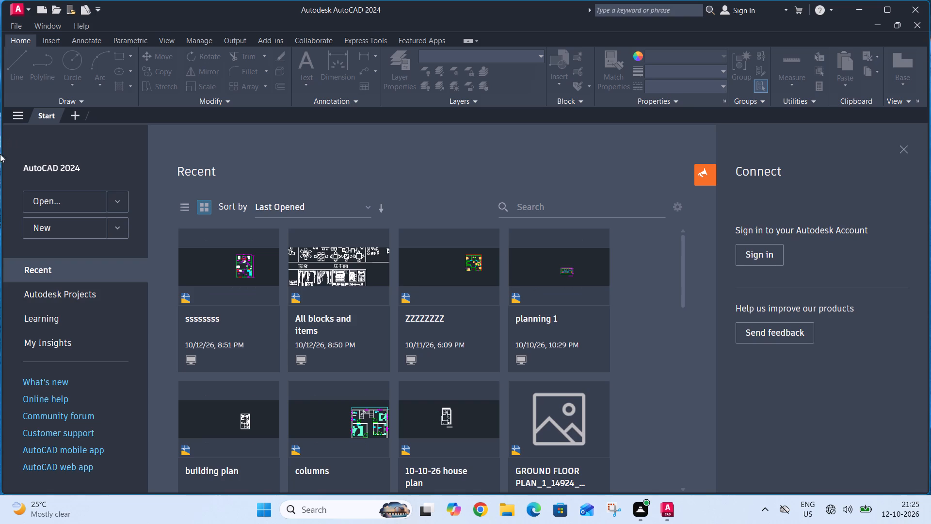
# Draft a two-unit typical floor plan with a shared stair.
# Create a new blank drawing.
pyautogui.doubleClick(55, 225)
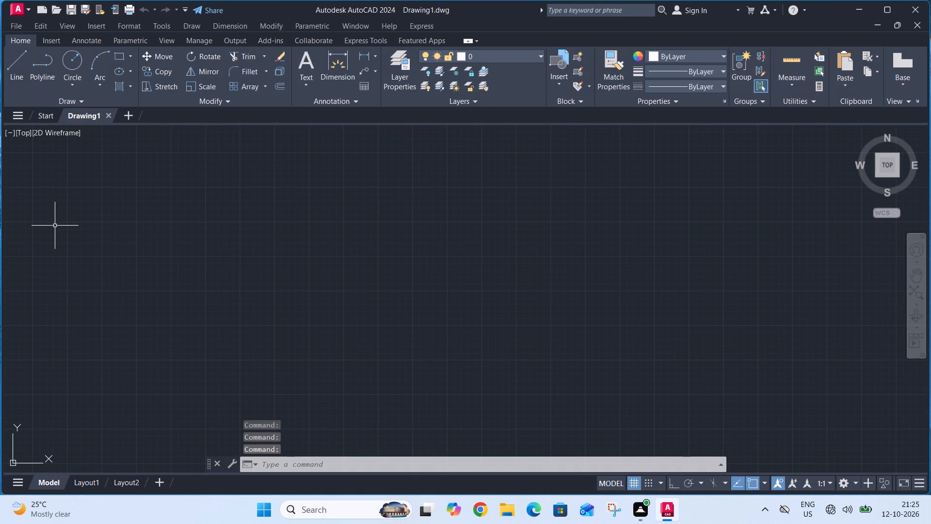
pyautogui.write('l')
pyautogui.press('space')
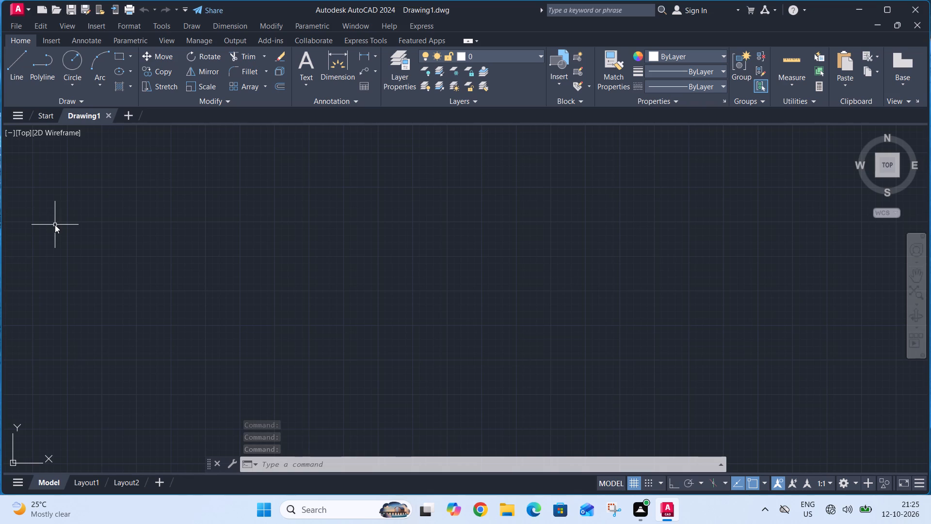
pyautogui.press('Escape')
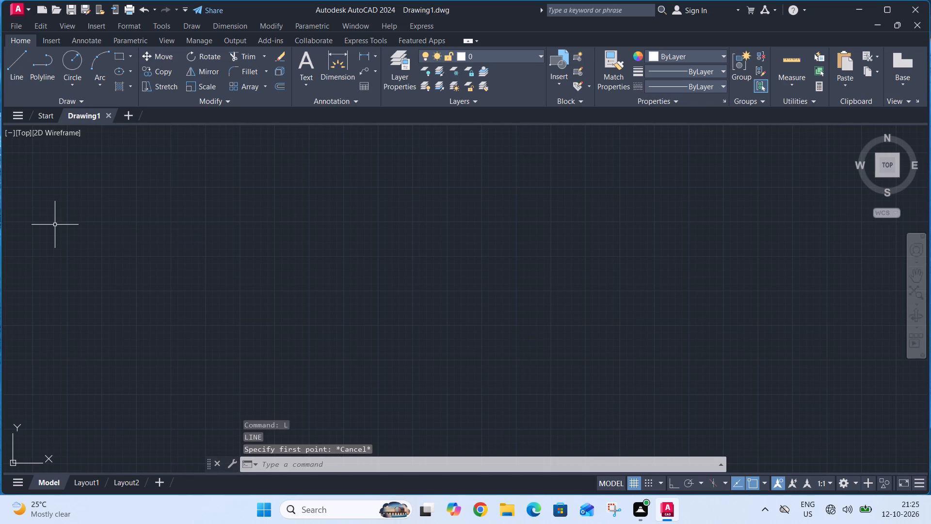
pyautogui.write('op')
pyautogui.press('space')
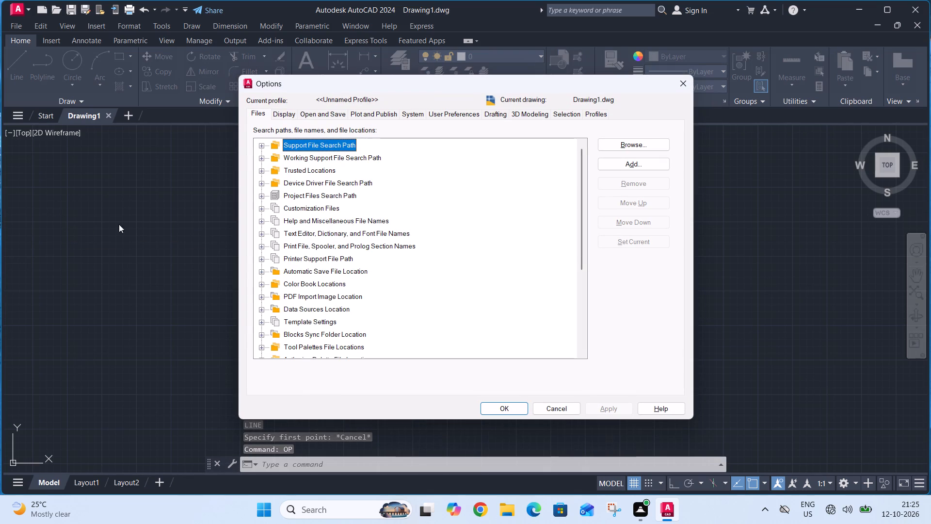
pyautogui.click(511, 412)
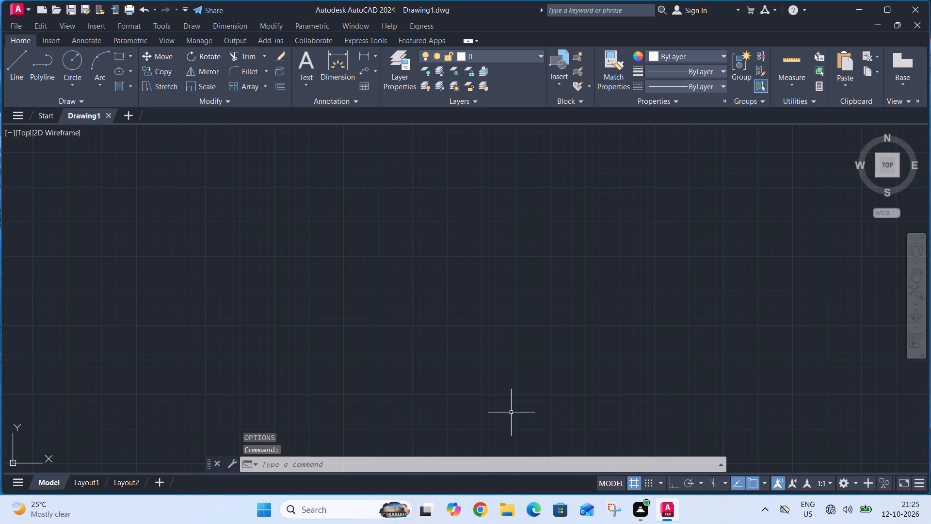
# Save the drawing in the Documents folder under the name "typical floor plan".
pyautogui.hotkey('ctrl', 's')
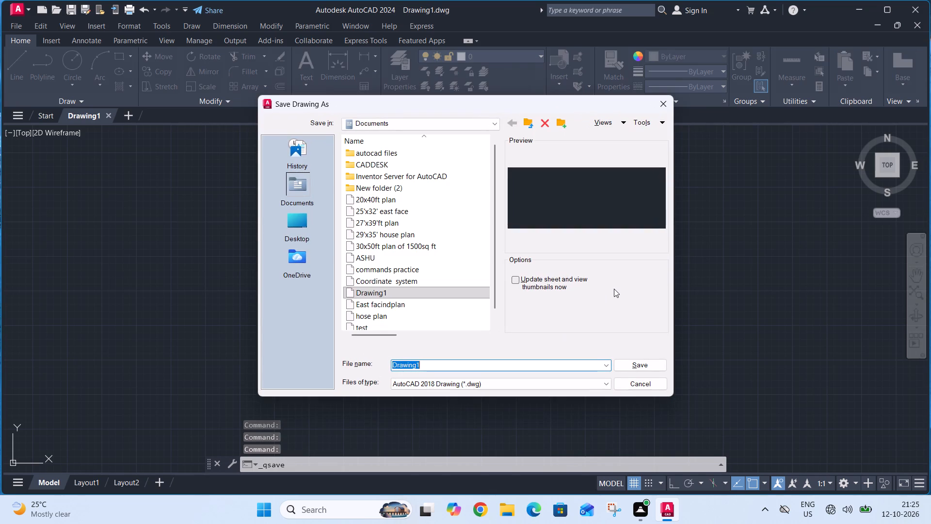
pyautogui.click(379, 156)
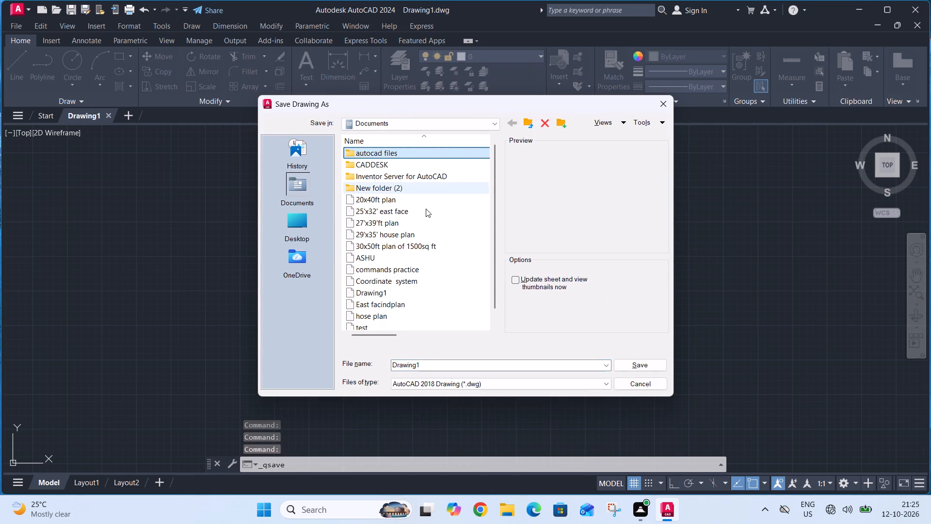
pyautogui.click(435, 364)
pyautogui.press('BackSpace')
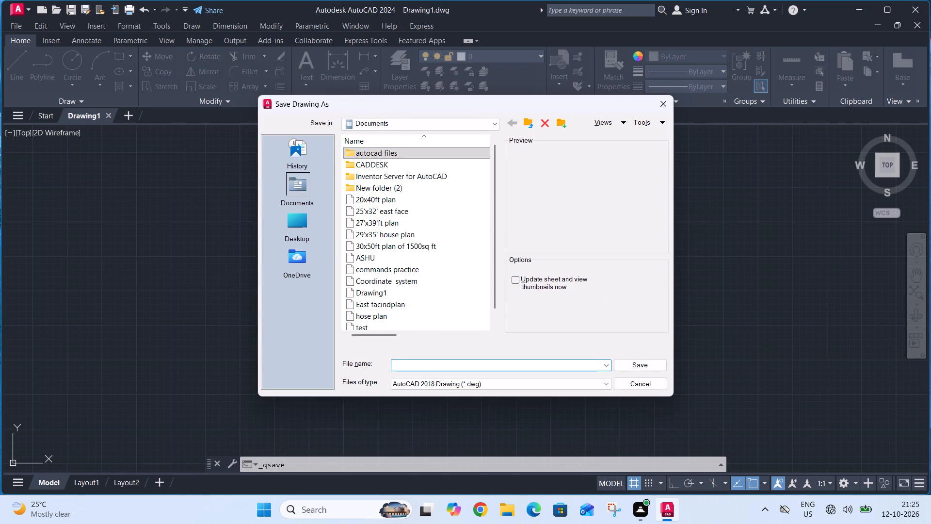
pyautogui.press('t')
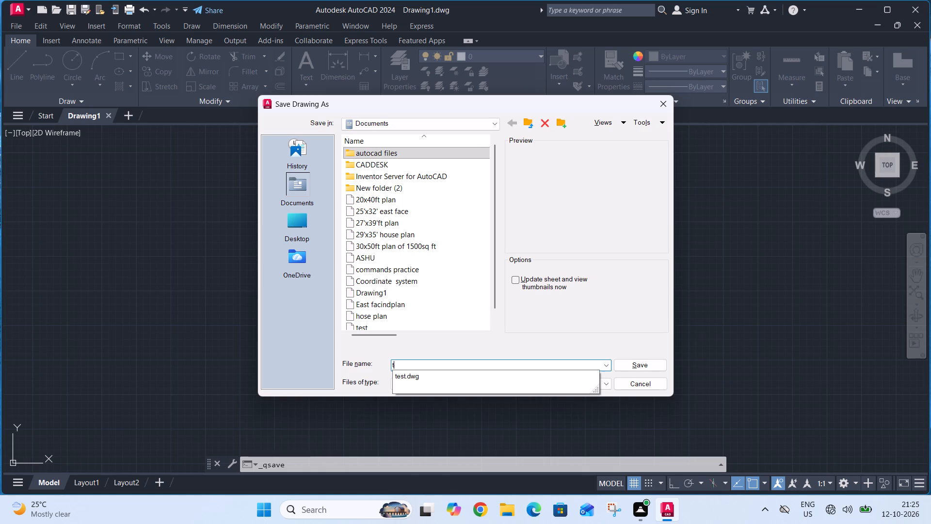
pyautogui.write('ypica')
pyautogui.write('l')
pyautogui.press('space')
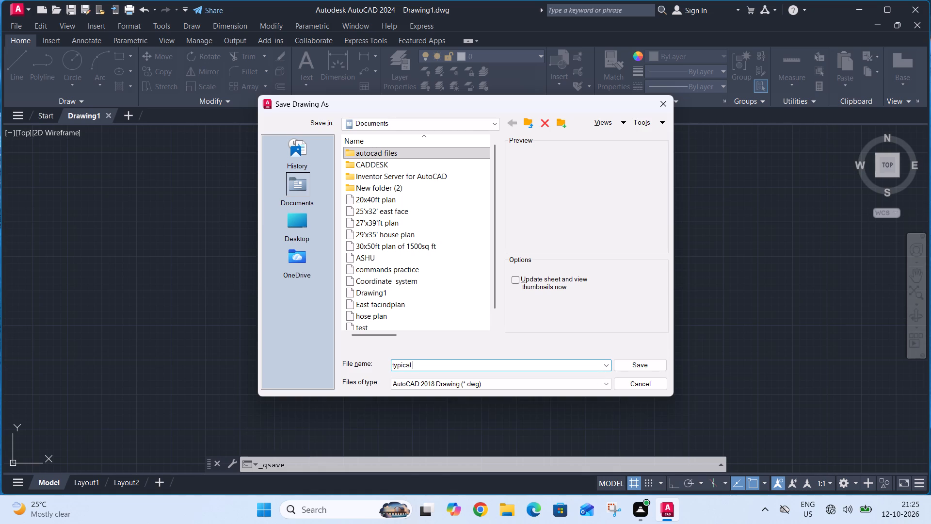
pyautogui.write('floo')
pyautogui.write('r plan')
pyautogui.click(624, 361)
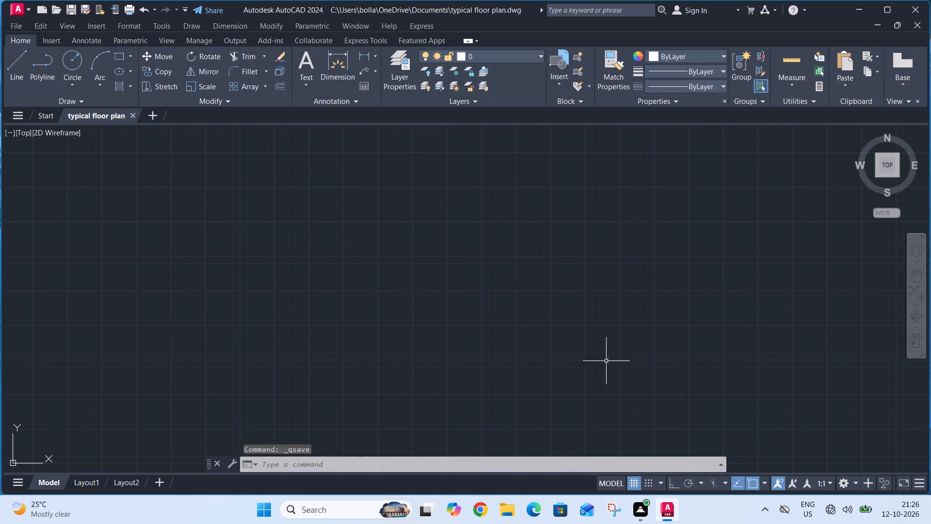
# Turn on command log recording with LOGFILEON.
pyautogui.write('log')
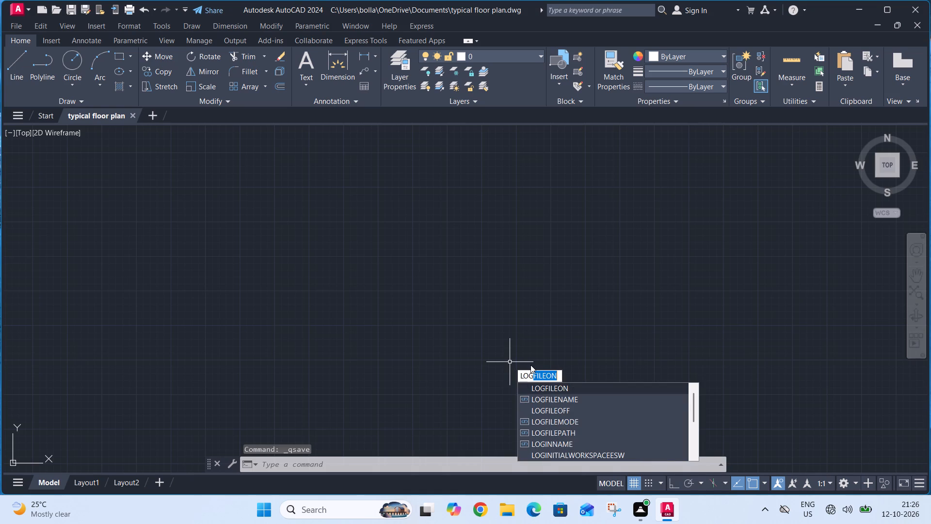
pyautogui.click(548, 392)
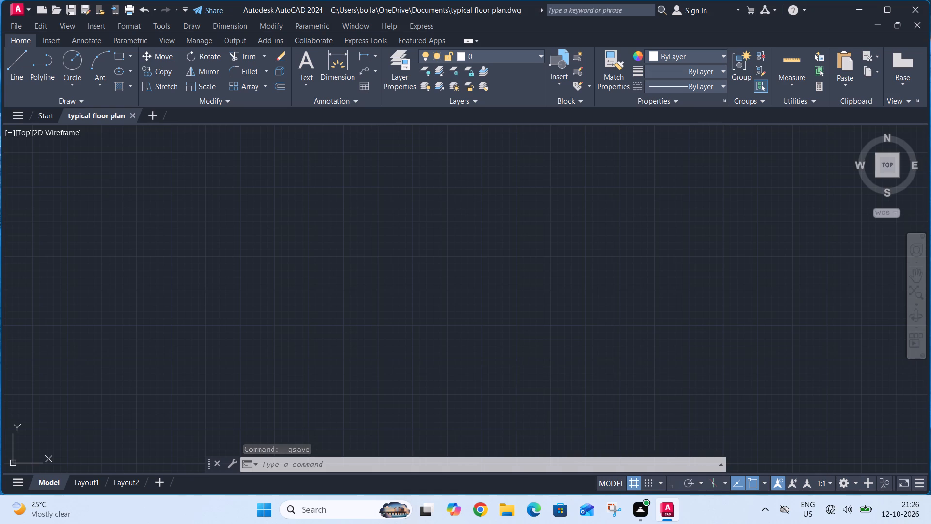
# Configure the drawing units to Engineering length type with inches as the insertion scale.
pyautogui.write('un')
pyautogui.press('space')
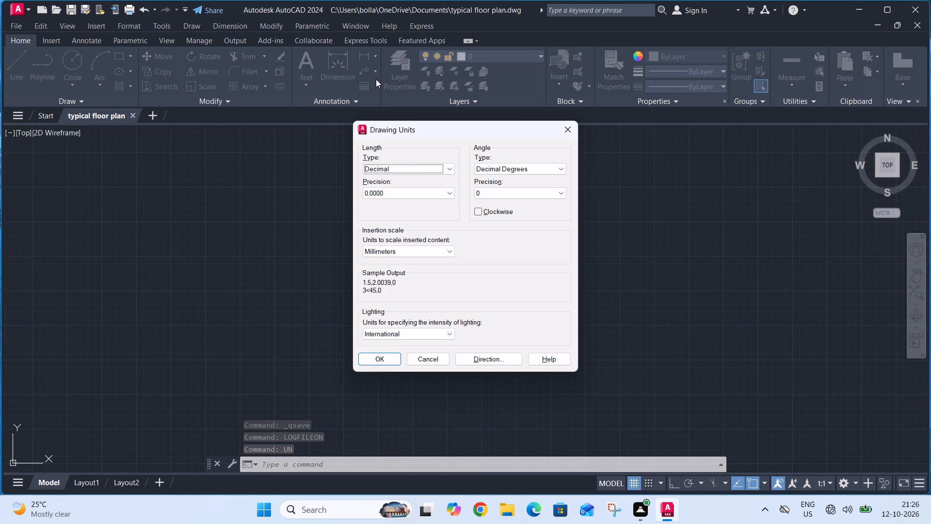
pyautogui.click(450, 168)
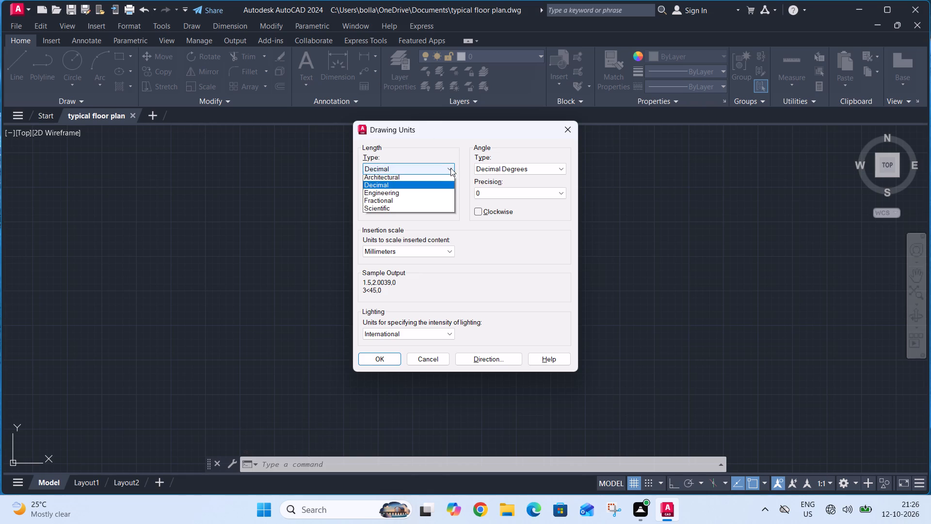
pyautogui.click(446, 192)
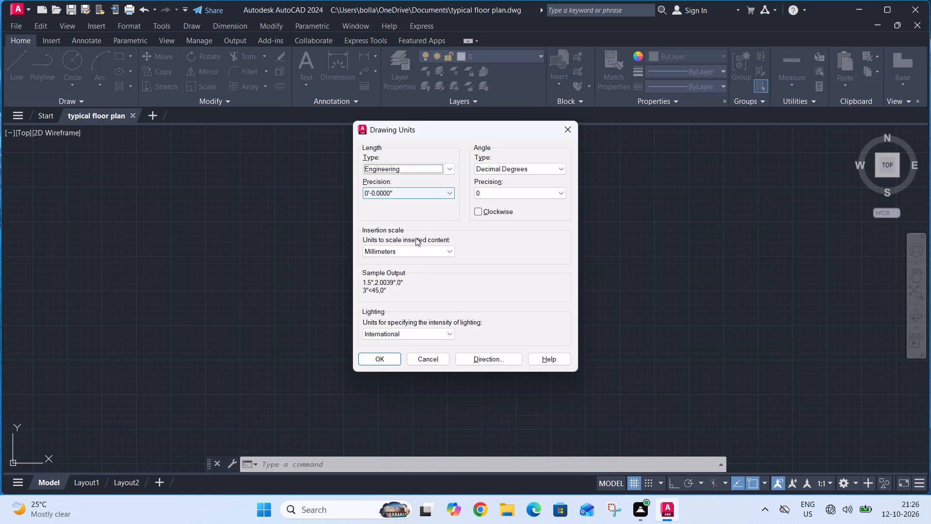
pyautogui.click(408, 249)
pyautogui.click(399, 270)
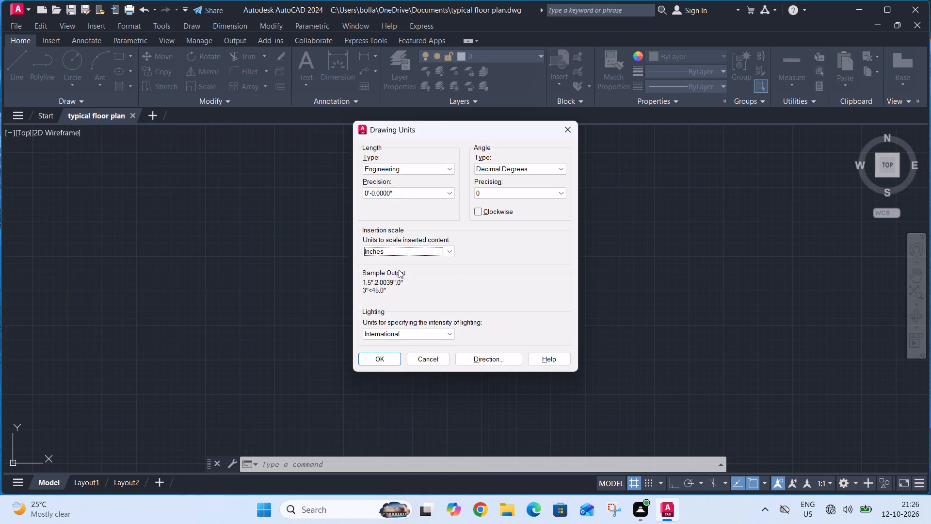
pyautogui.click(377, 361)
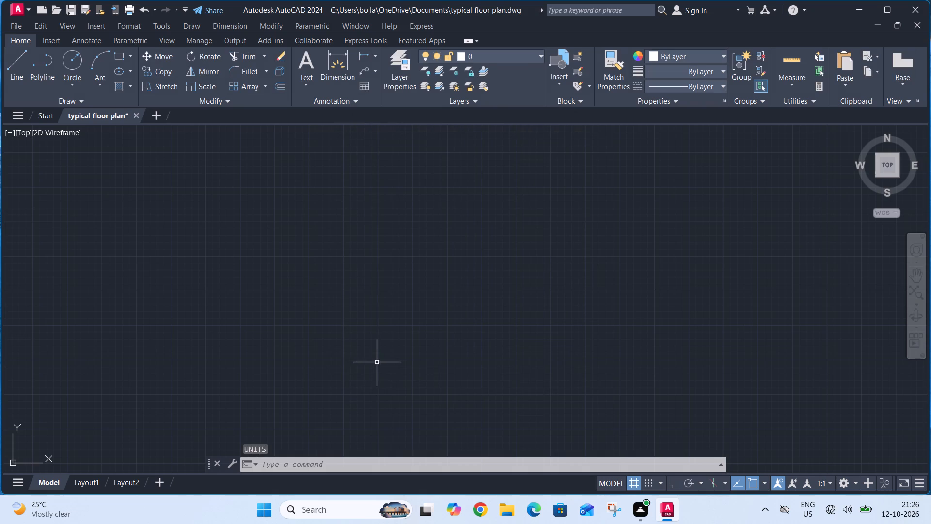
# Set the Standard text style used by the ISO-25 dimension style to a height of 5" and make it current.
pyautogui.write('d')
pyautogui.press('space')
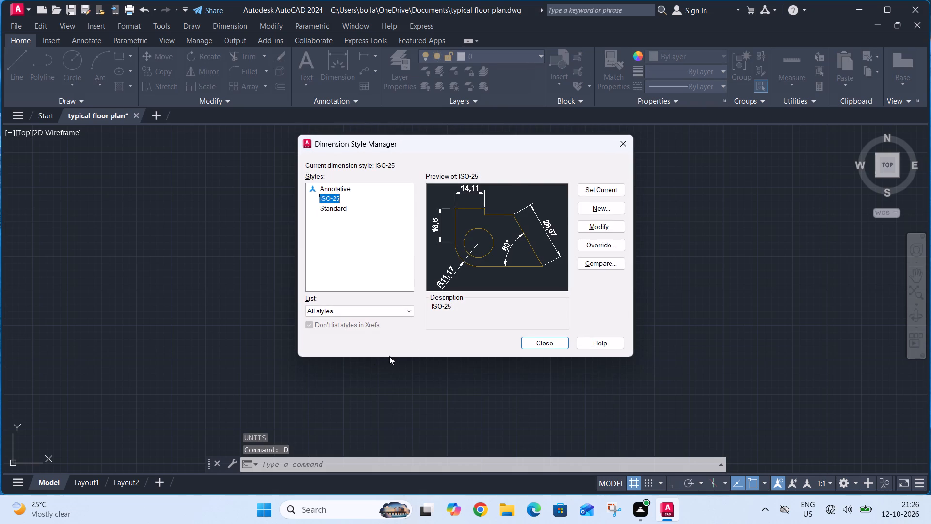
pyautogui.click(600, 227)
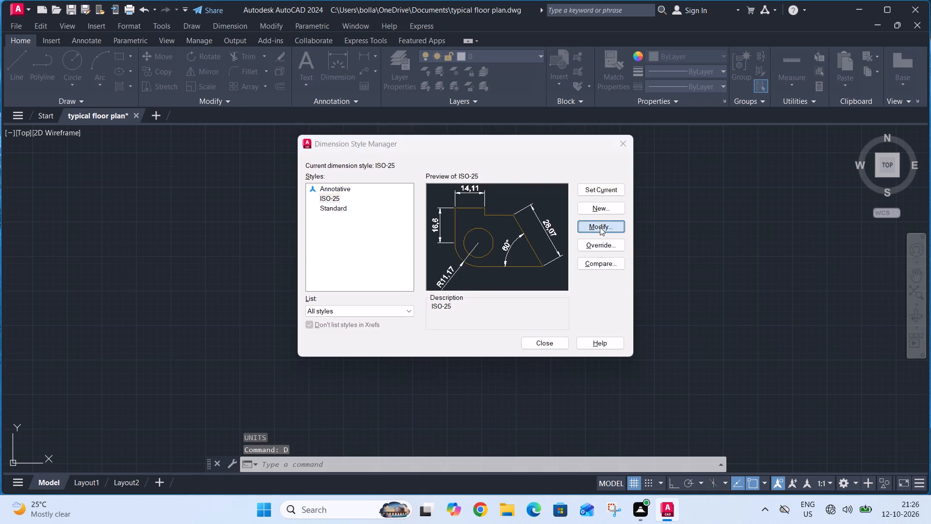
pyautogui.click(456, 147)
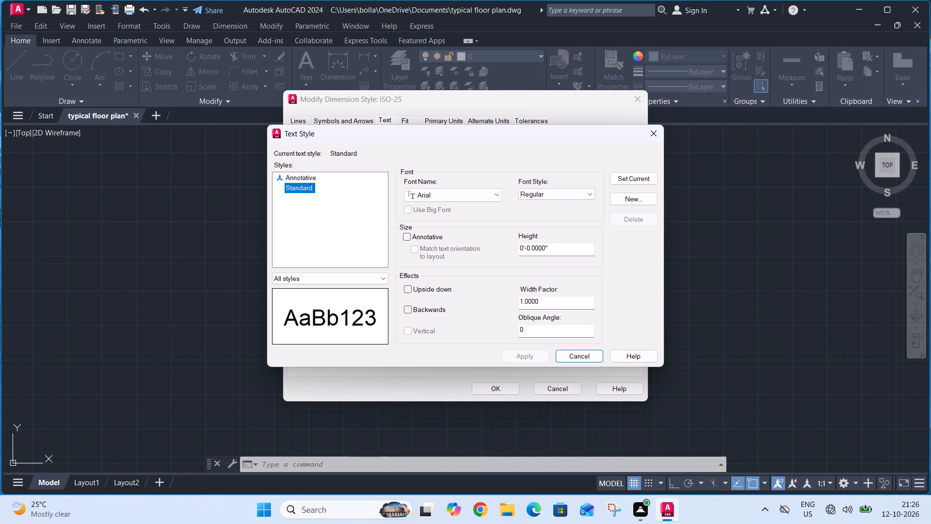
pyautogui.click(544, 249)
pyautogui.press('BackSpace')
pyautogui.press('BackSpace')
pyautogui.press('BackSpace')
pyautogui.press('BackSpace')
pyautogui.press('BackSpace')
pyautogui.press('BackSpace')
pyautogui.press('BackSpace')
pyautogui.press('BackSpace')
pyautogui.press('BackSpace')
pyautogui.press('BackSpace')
pyautogui.press('BackSpace')
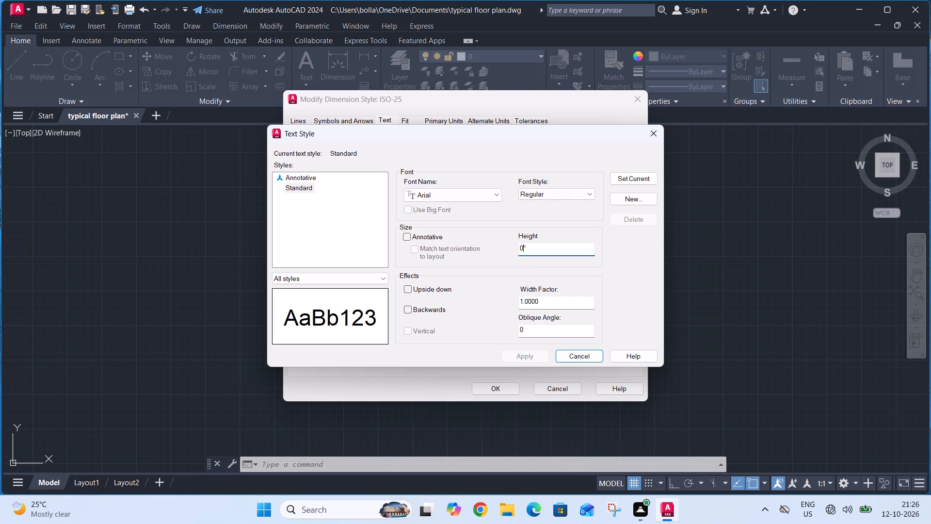
pyautogui.press('5')
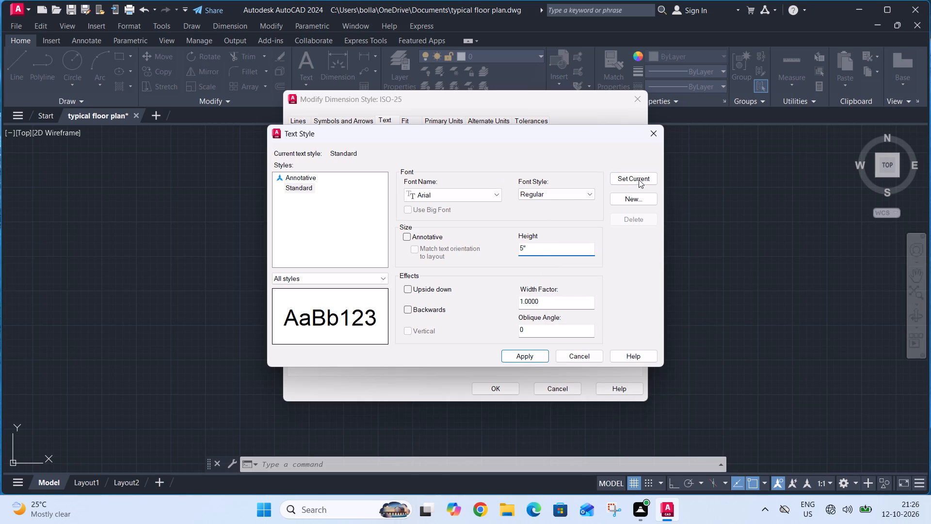
pyautogui.click(637, 179)
pyautogui.click(448, 280)
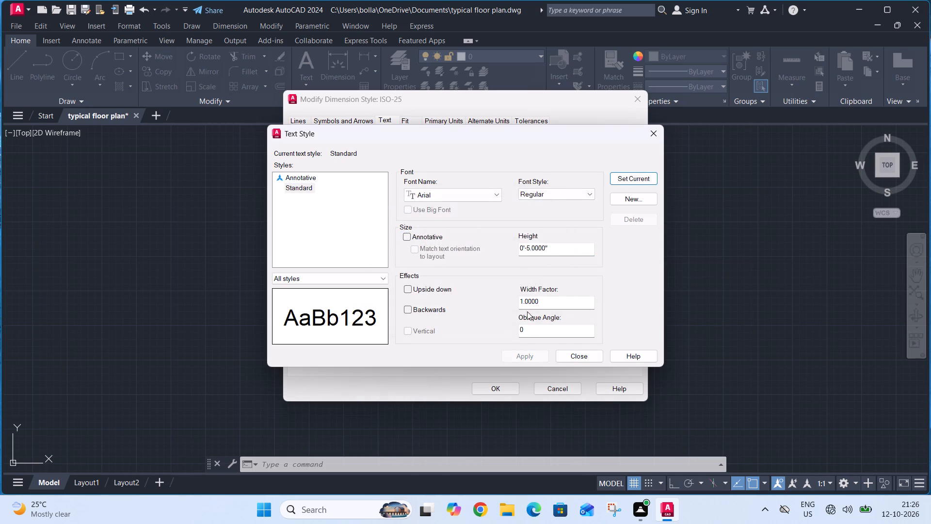
pyautogui.click(573, 353)
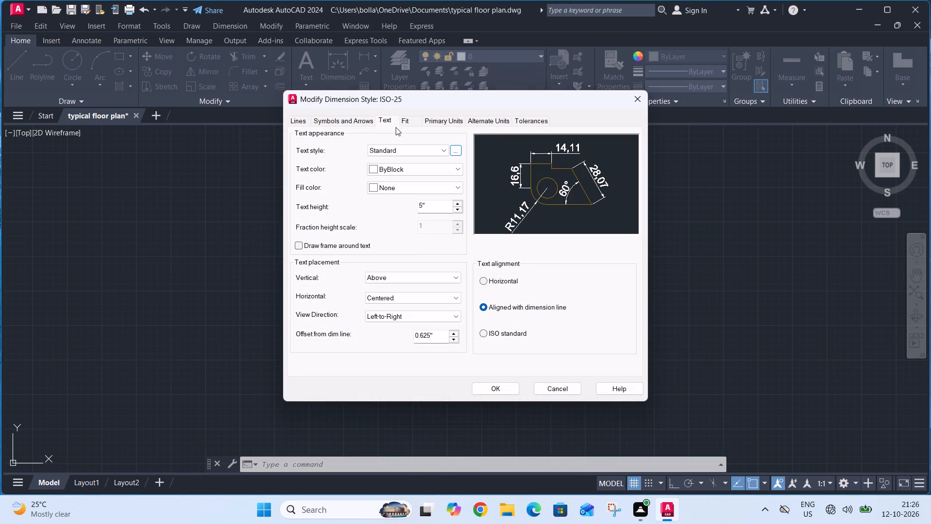
# Set the primary unit format of the ISO-25 dimension style to Engineering and make that style current.
pyautogui.click(429, 120)
pyautogui.click(434, 145)
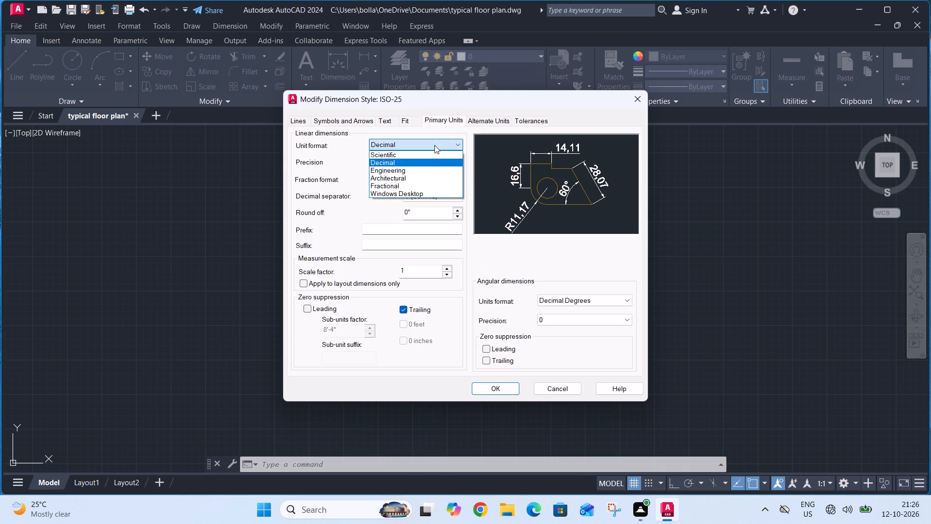
pyautogui.click(428, 169)
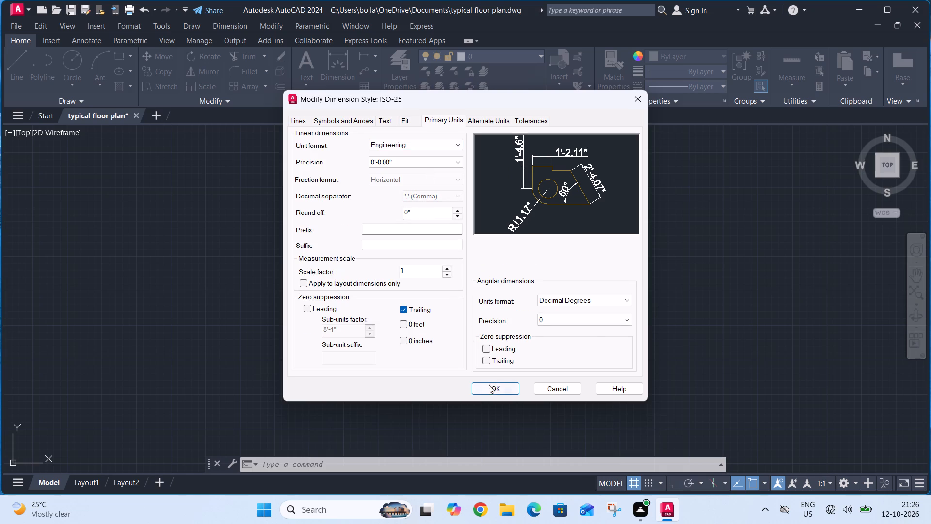
pyautogui.click(489, 386)
pyautogui.click(601, 191)
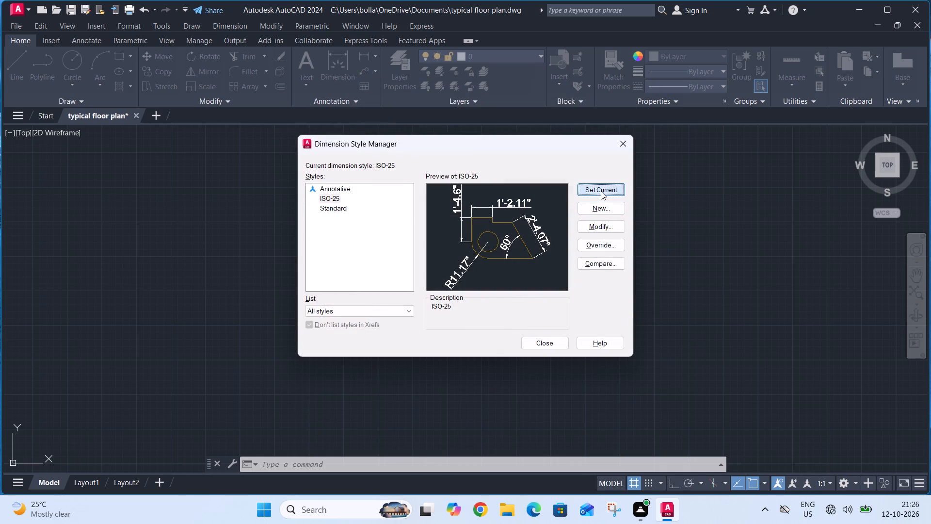
pyautogui.click(534, 344)
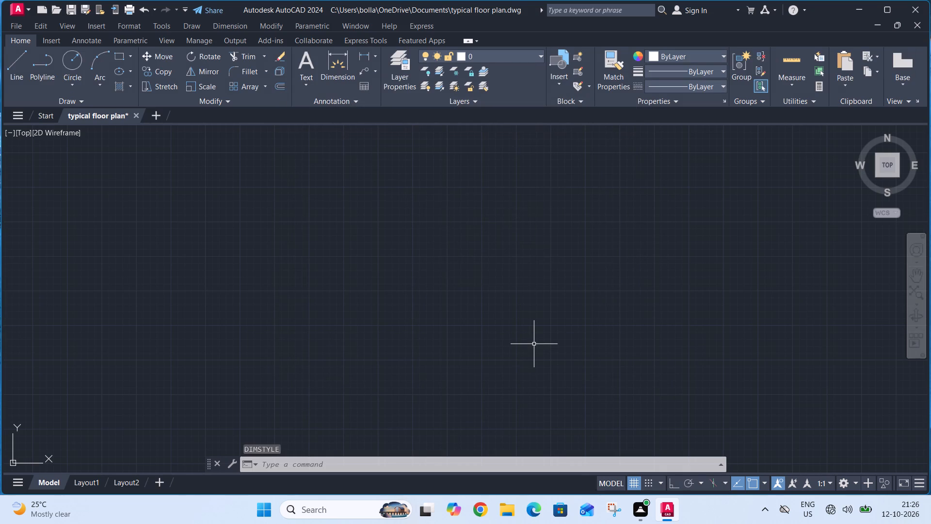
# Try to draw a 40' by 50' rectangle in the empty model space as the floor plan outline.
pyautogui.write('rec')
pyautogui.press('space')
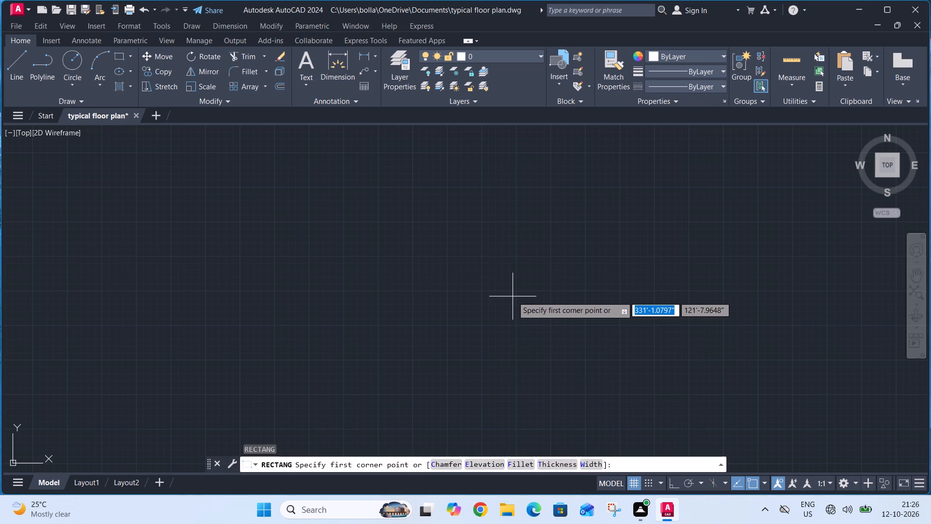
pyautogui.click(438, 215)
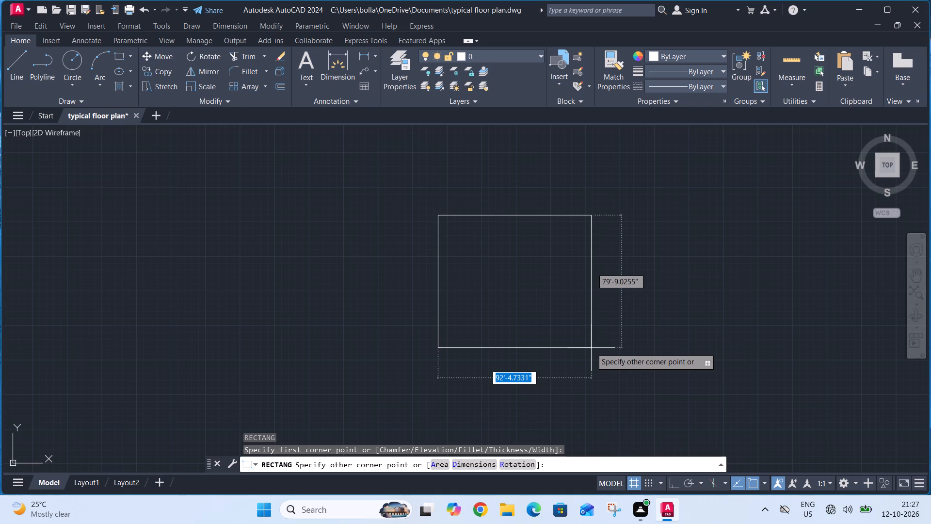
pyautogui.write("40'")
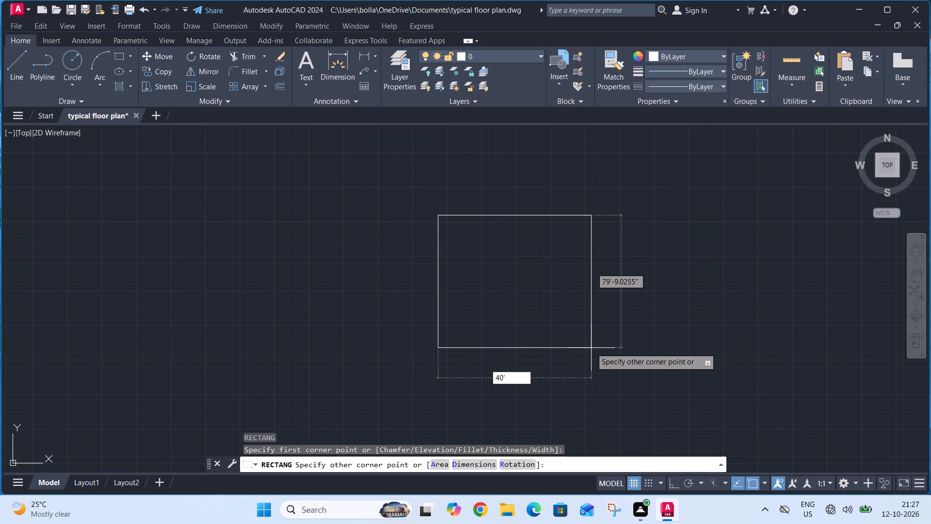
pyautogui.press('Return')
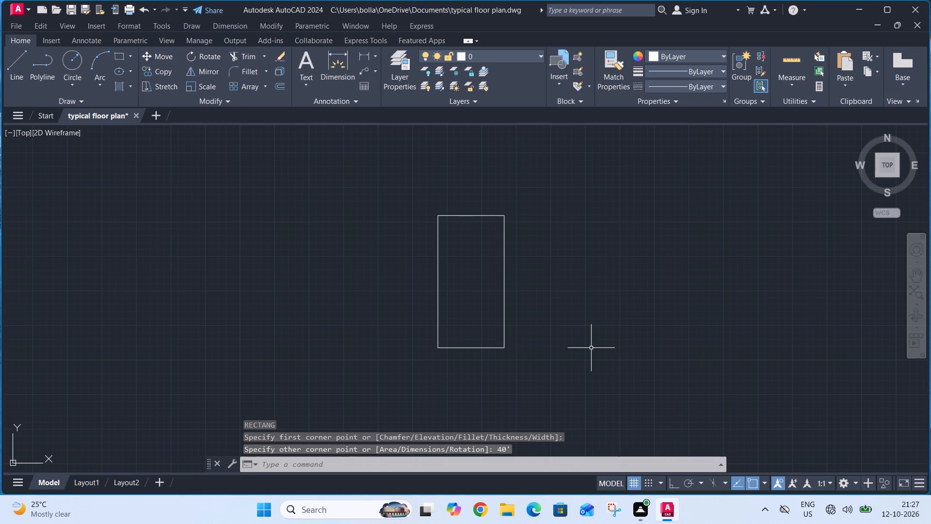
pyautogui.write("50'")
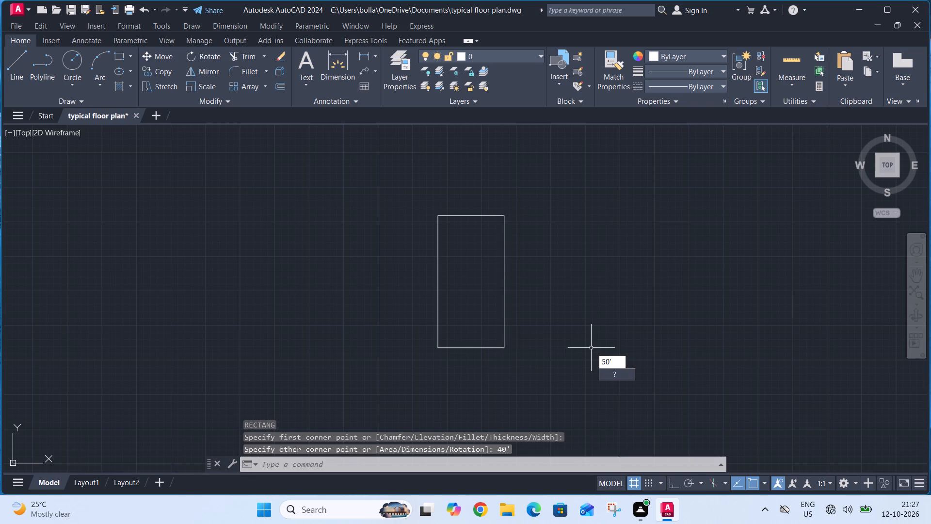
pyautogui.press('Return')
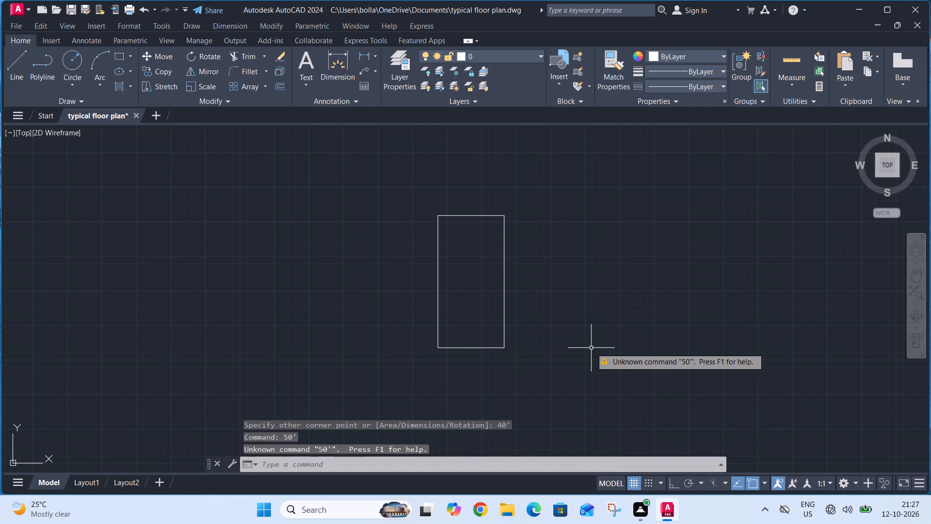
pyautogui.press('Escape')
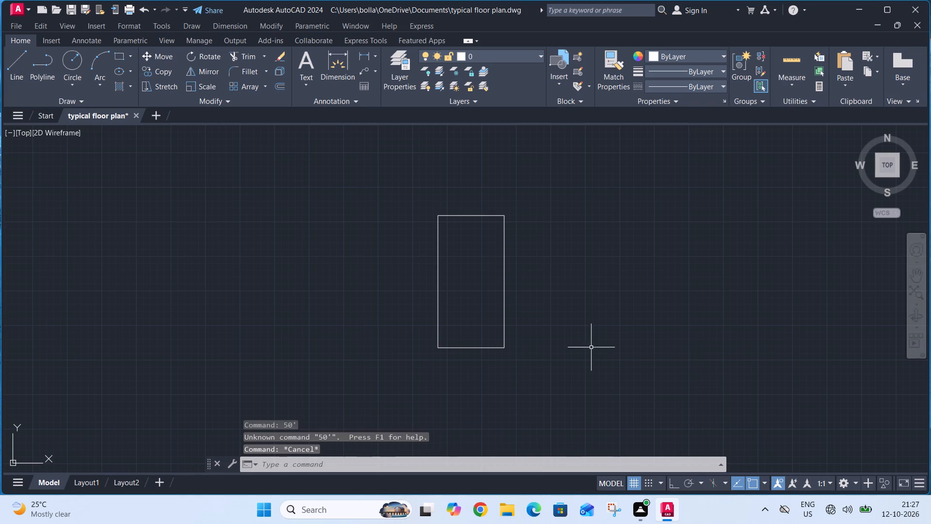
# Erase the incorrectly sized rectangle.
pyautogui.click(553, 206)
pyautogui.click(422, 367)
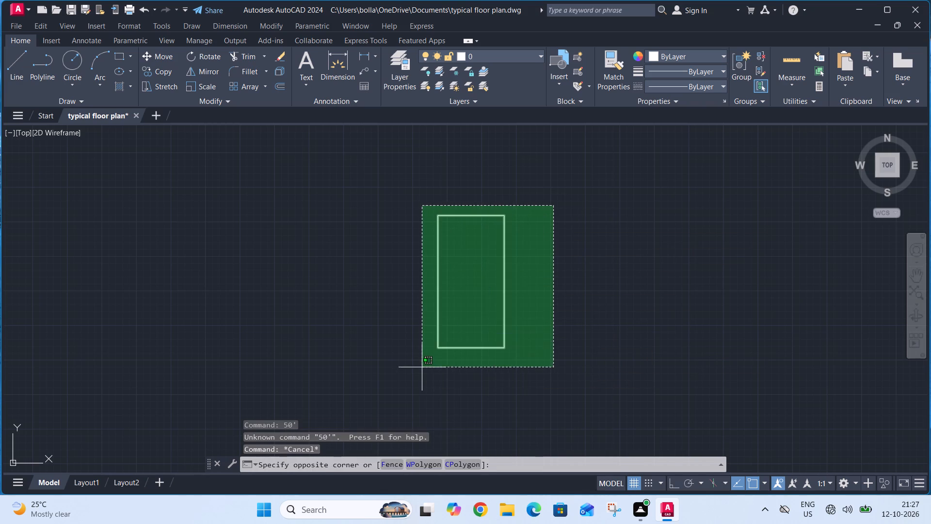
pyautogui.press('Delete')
# Draw the floor plan outline as a rectangle 40' wide and 50' high in the empty model space.
pyautogui.press('r')
pyautogui.press('e')
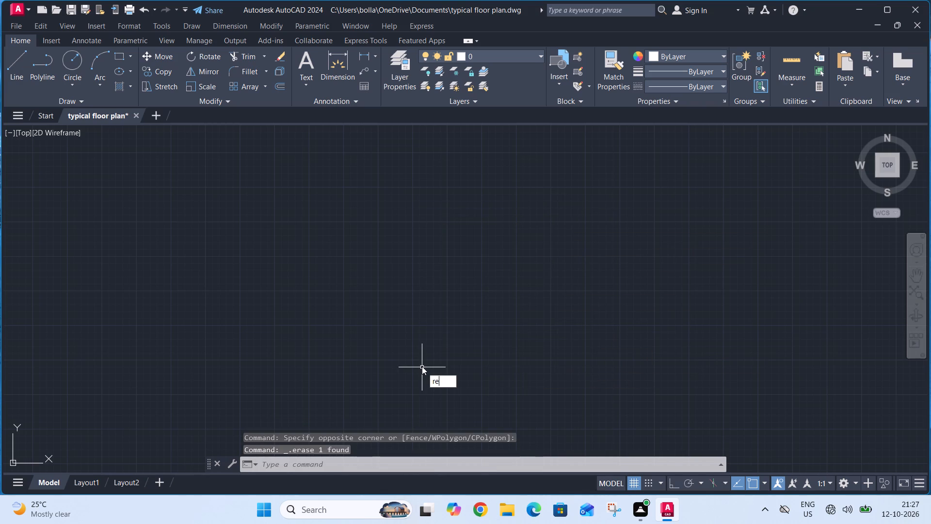
pyautogui.write('c')
pyautogui.press('space')
pyautogui.click(366, 196)
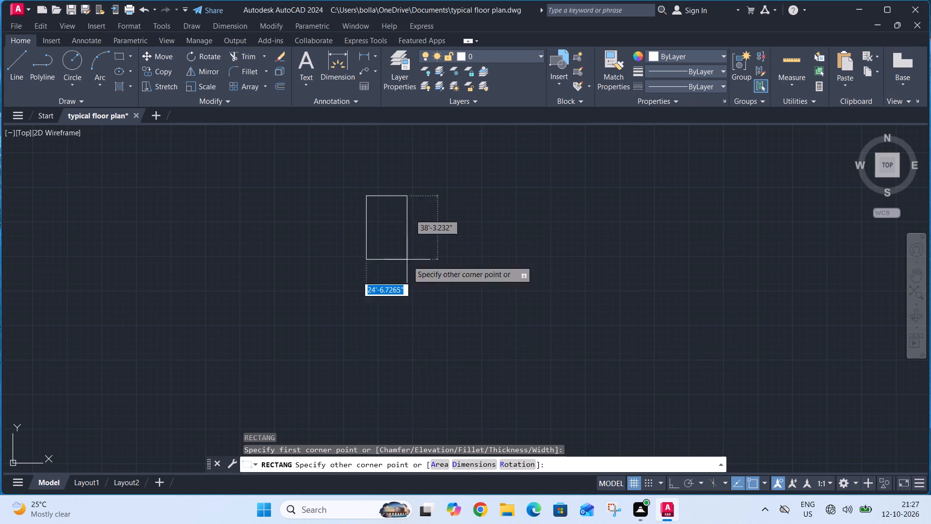
pyautogui.write('3\\')
pyautogui.press('BackSpace')
pyautogui.press('BackSpace')
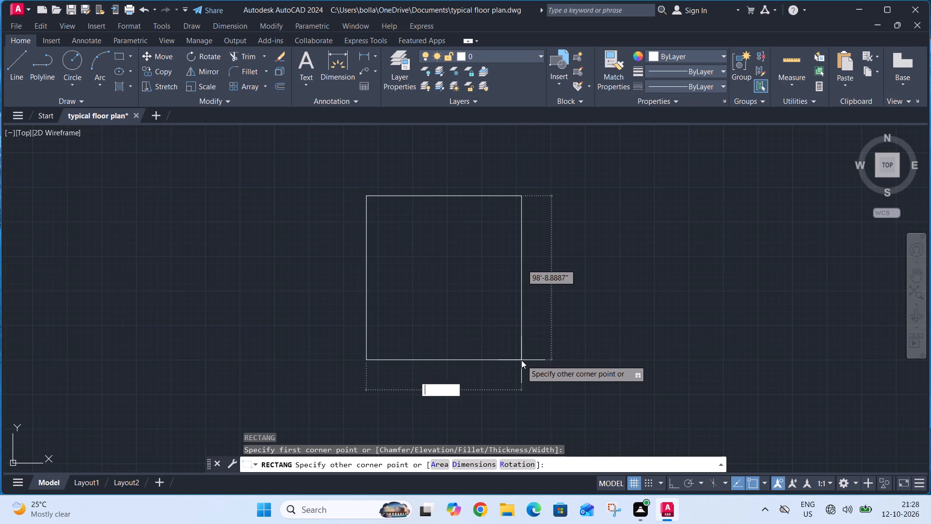
pyautogui.write("40'")
pyautogui.press('Tab')
pyautogui.write("50'")
pyautogui.press('Return')
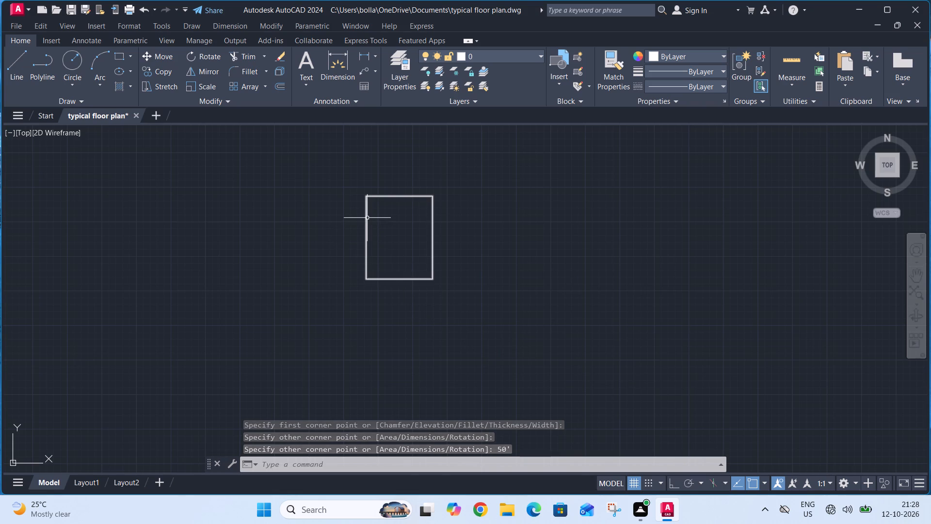
pyautogui.scroll(2, 367, 218)
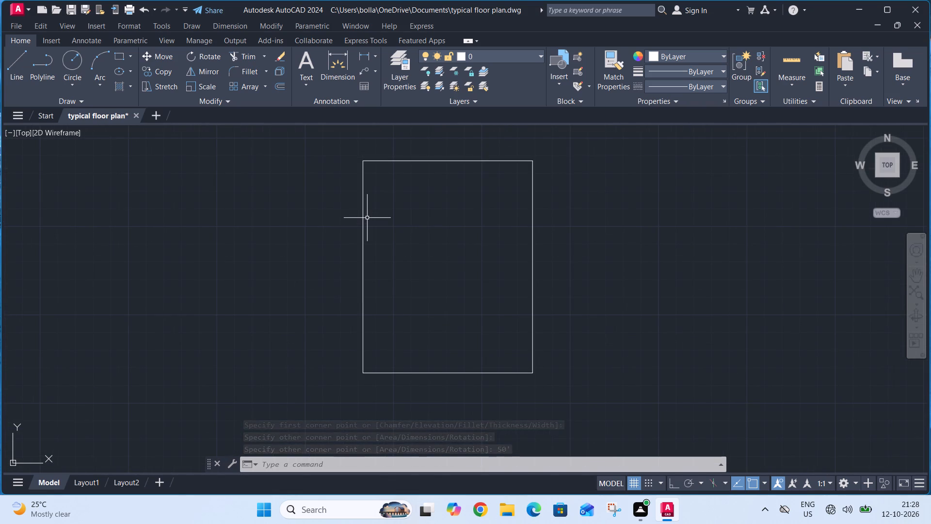
pyautogui.scroll(2, 367, 217)
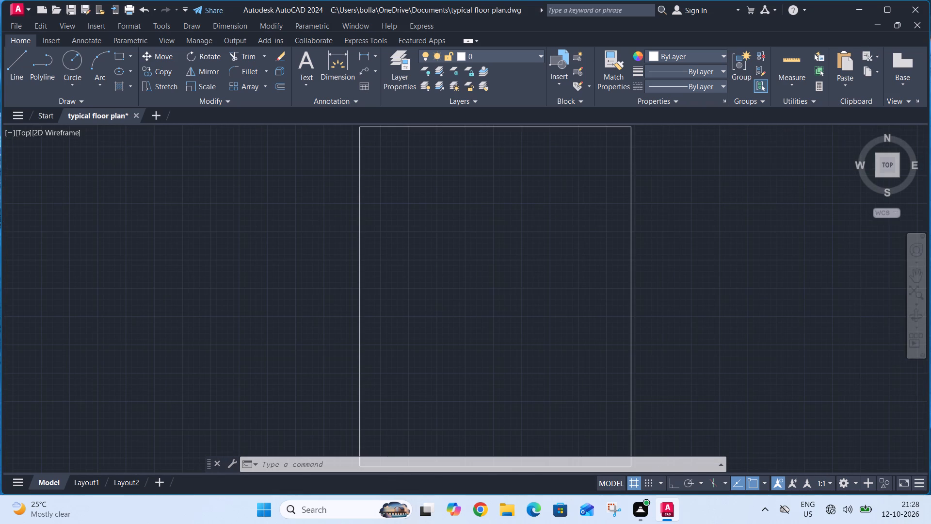
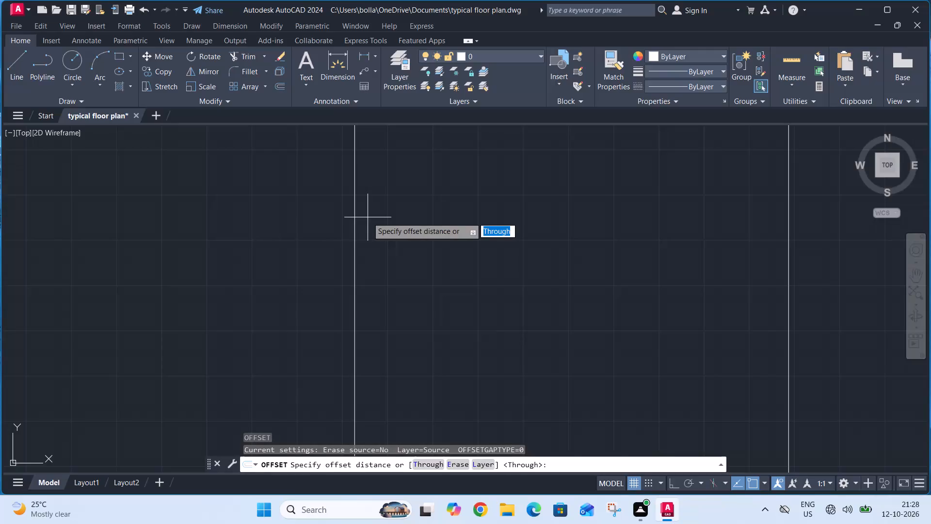
# Offset the floor plan outline 9" inward to form the outer wall thickness.
pyautogui.write('9"')
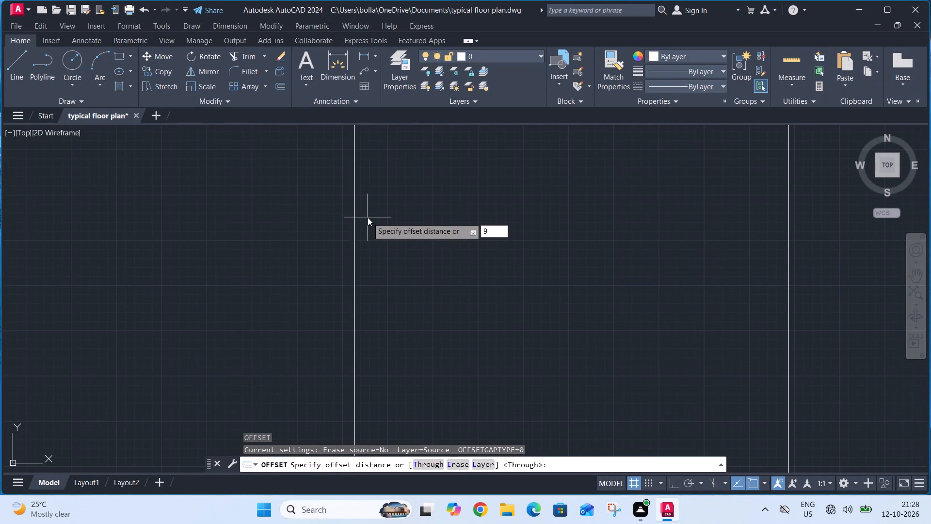
pyautogui.press('Return')
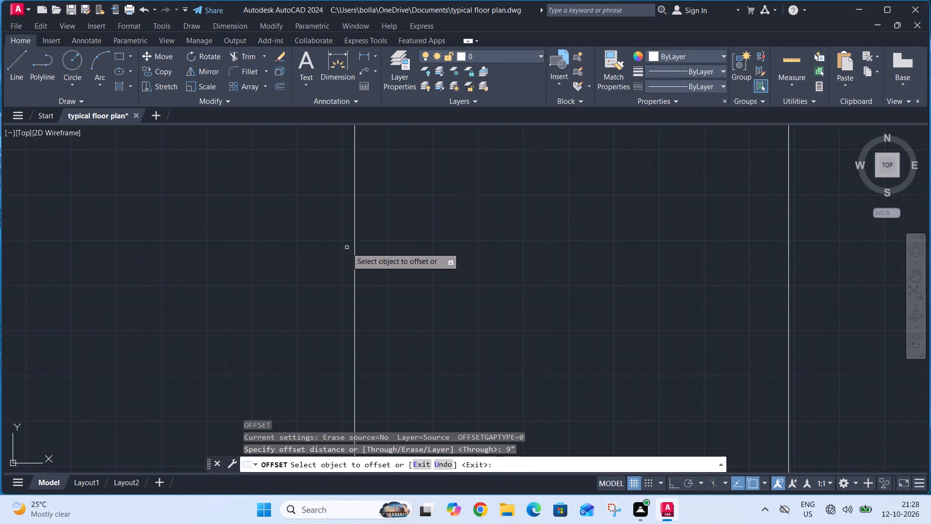
pyautogui.click(354, 263)
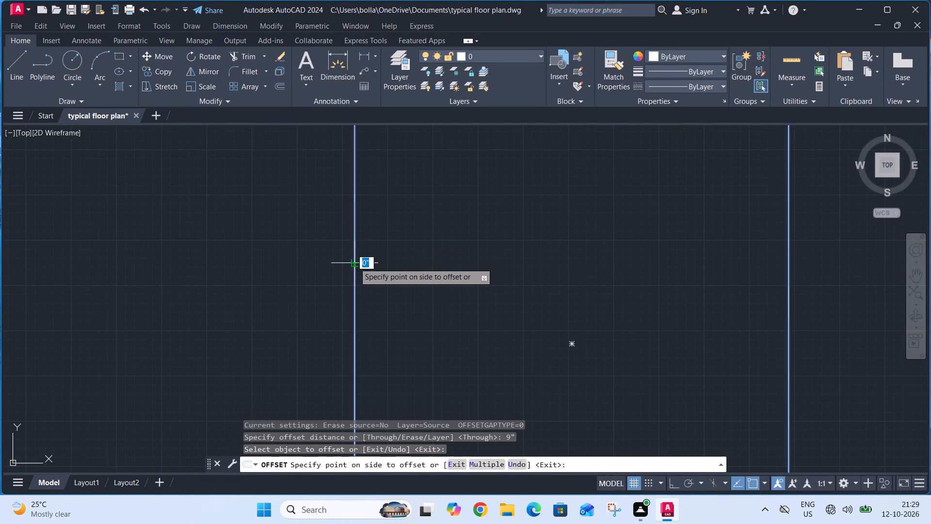
pyautogui.click(380, 267)
pyautogui.press('Escape')
# Explode both the outer and inner wall rectangles into separate lines.
pyautogui.moveTo(394, 245); pyautogui.dragTo(380, 255)
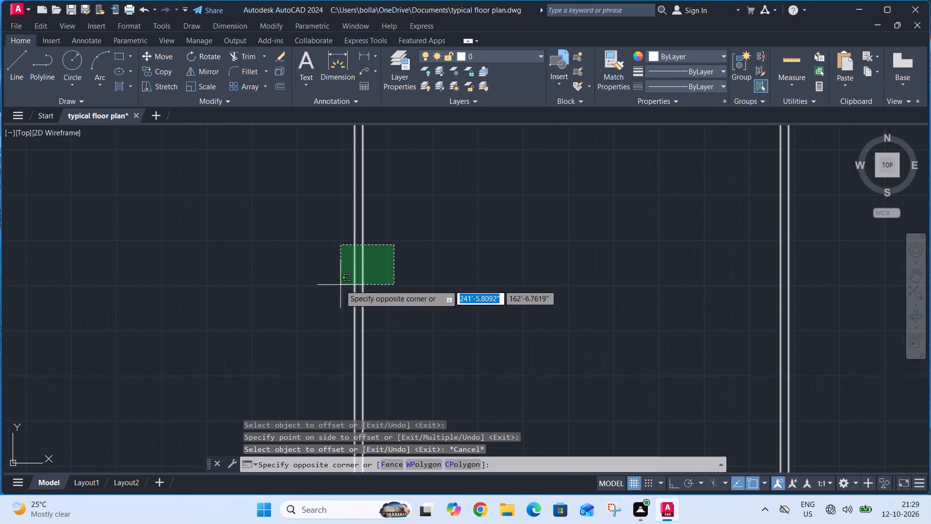
pyautogui.click(340, 285)
pyautogui.write('x')
pyautogui.press('space')
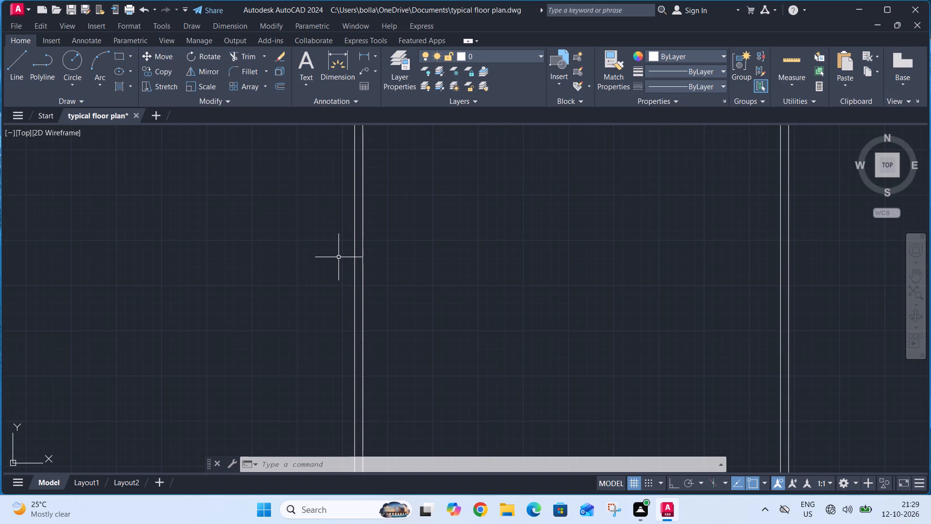
# Offset the inner left and inner right wall lines 12' toward the inside of the plan.
pyautogui.scroll(-1, 338, 257)
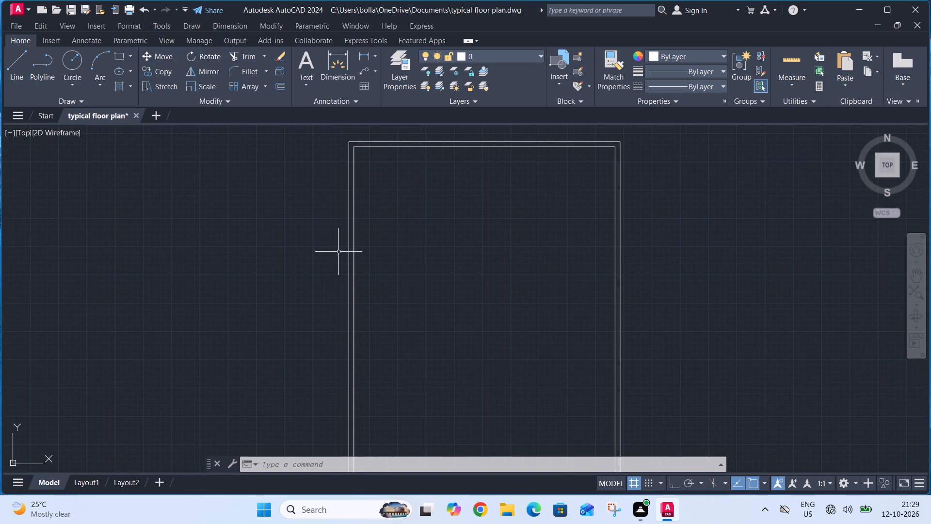
pyautogui.scroll(-2, 338, 246)
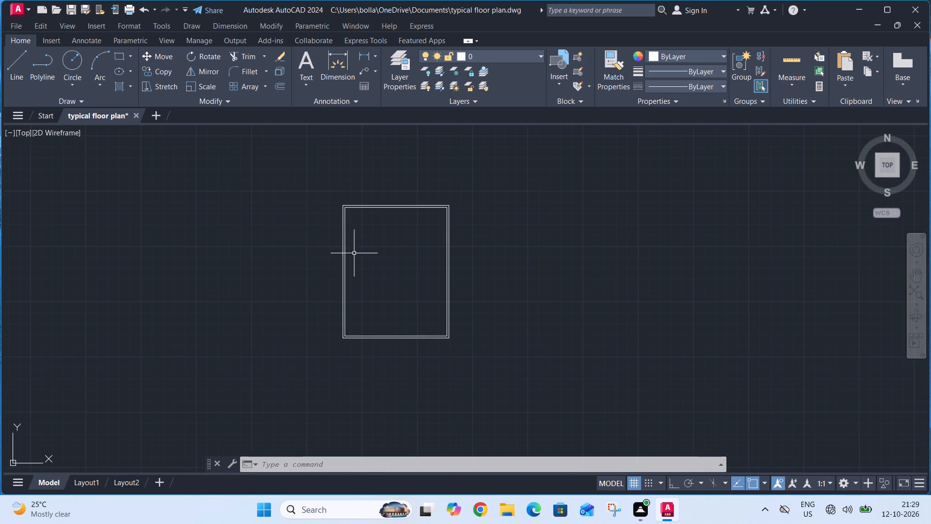
pyautogui.moveTo(355, 268); pyautogui.dragTo(342, 257, button='middle')
pyautogui.write('o')
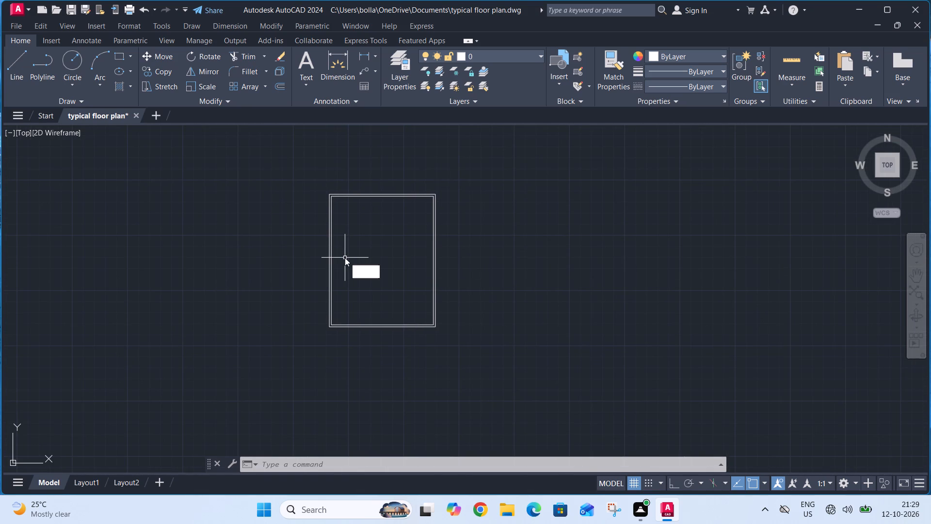
pyautogui.press('space')
pyautogui.write('12')
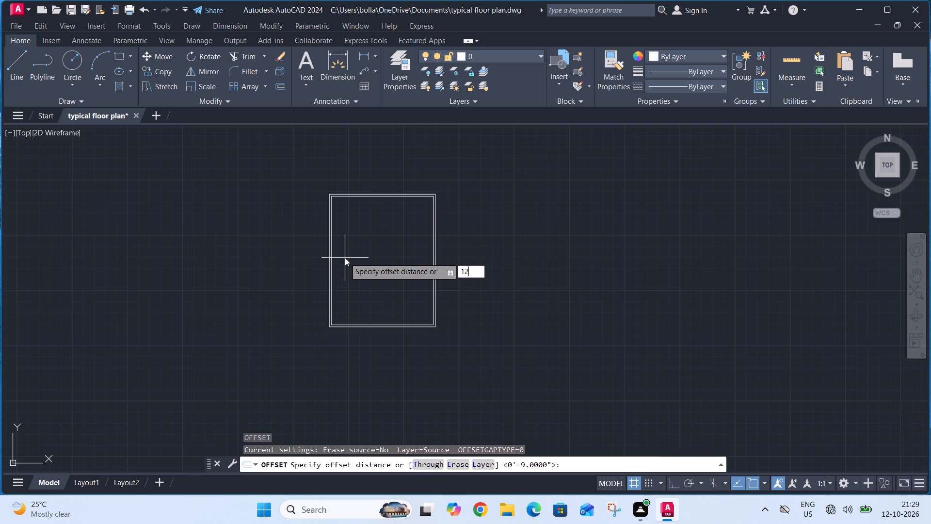
pyautogui.press("'")
pyautogui.press('Return')
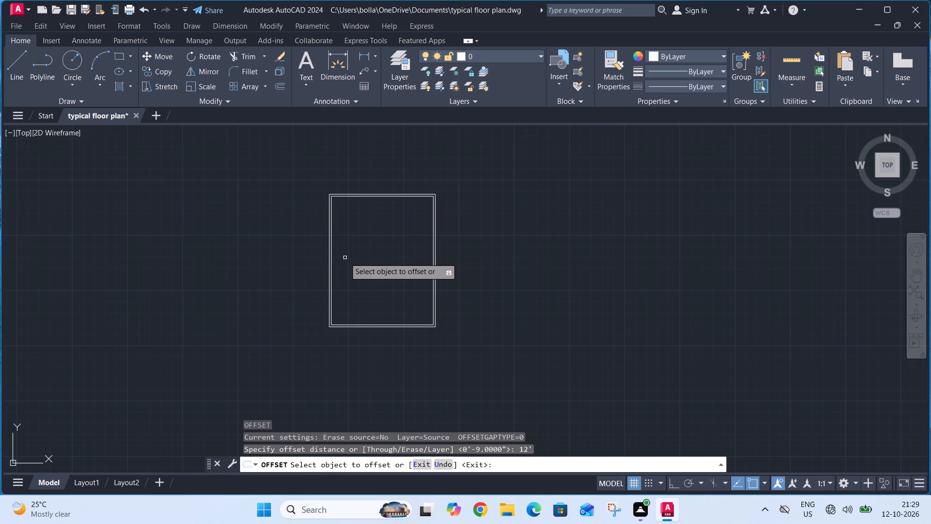
pyautogui.scroll(1, 329, 311)
pyautogui.click(333, 312)
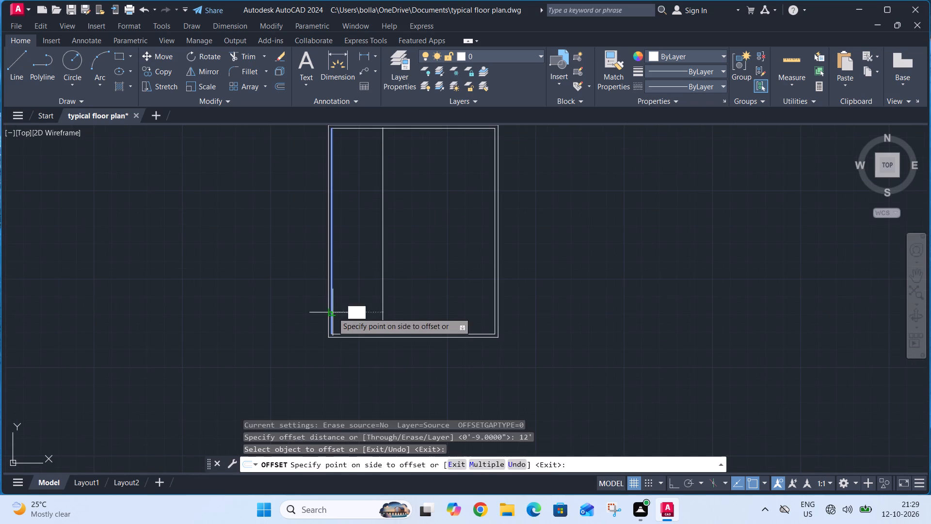
pyautogui.click(353, 309)
pyautogui.click(494, 312)
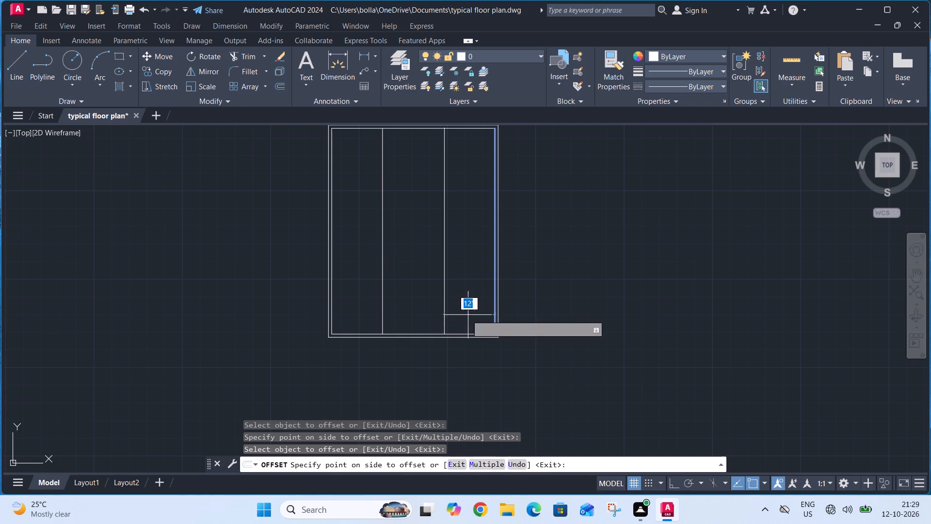
pyautogui.click(459, 315)
pyautogui.press('Escape')
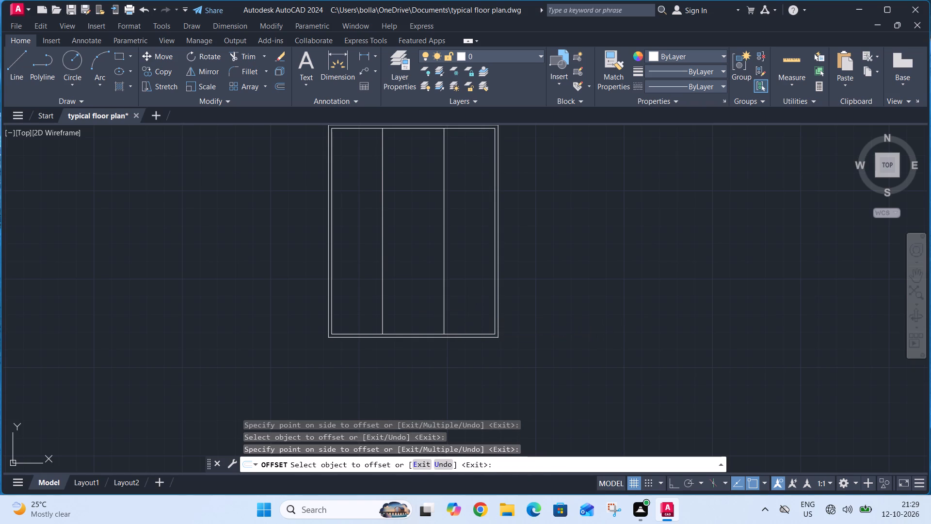
# Offset the inner bottom wall line 10'11" upward into the plan.
pyautogui.write('o')
pyautogui.press('space')
pyautogui.write("10'")
pyautogui.write('11')
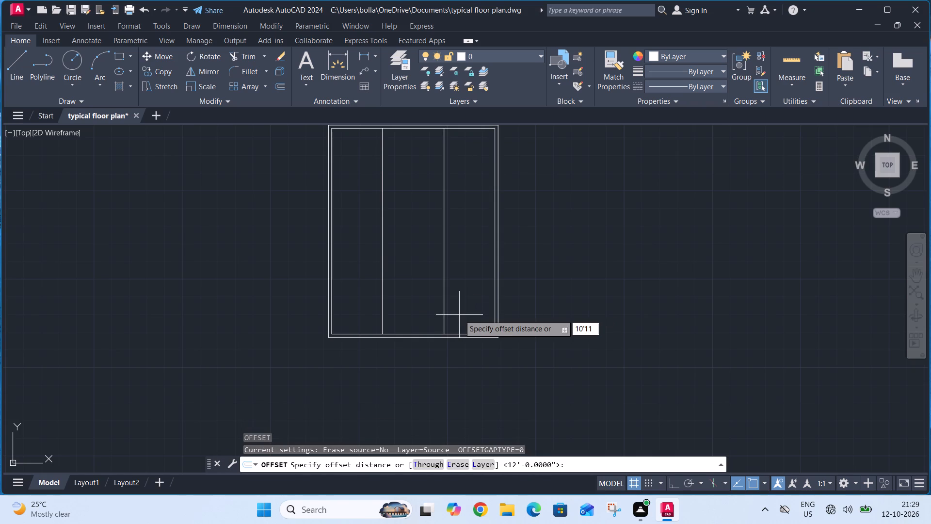
pyautogui.hotkey('shift', '"')
pyautogui.press('Return')
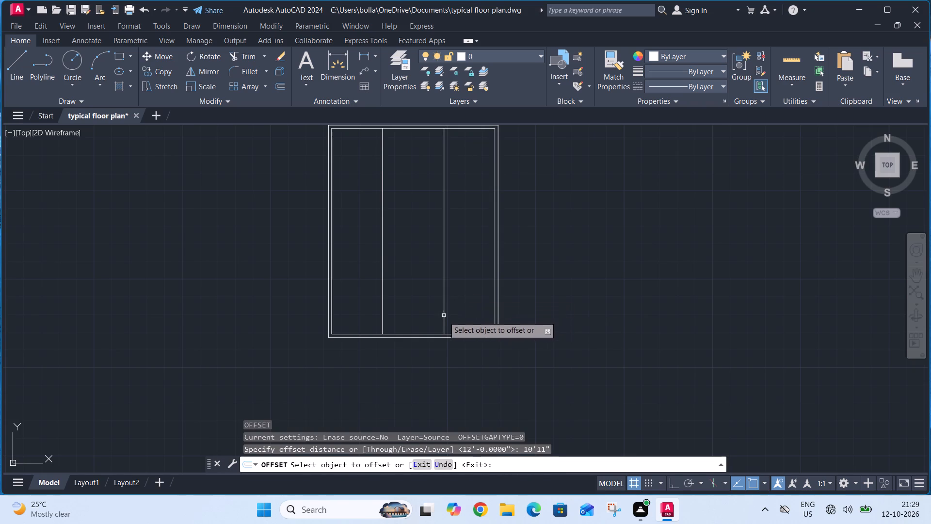
pyautogui.click(435, 333)
pyautogui.click(435, 319)
pyautogui.press('Escape')
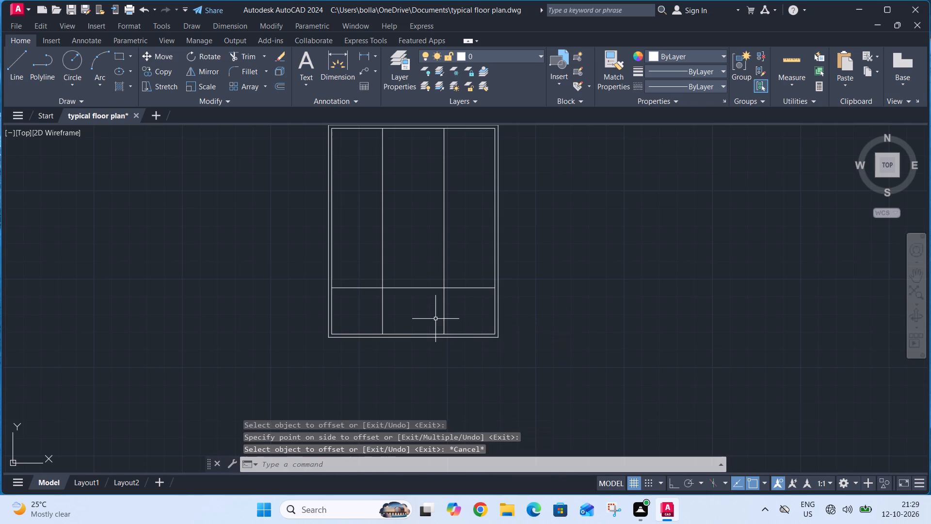
# Offset the left partition line rightward, the horizontal one upward and the right one leftward, each by 4.5", to give them wall thickness.
pyautogui.write('o 4.5"')
pyautogui.press('Return')
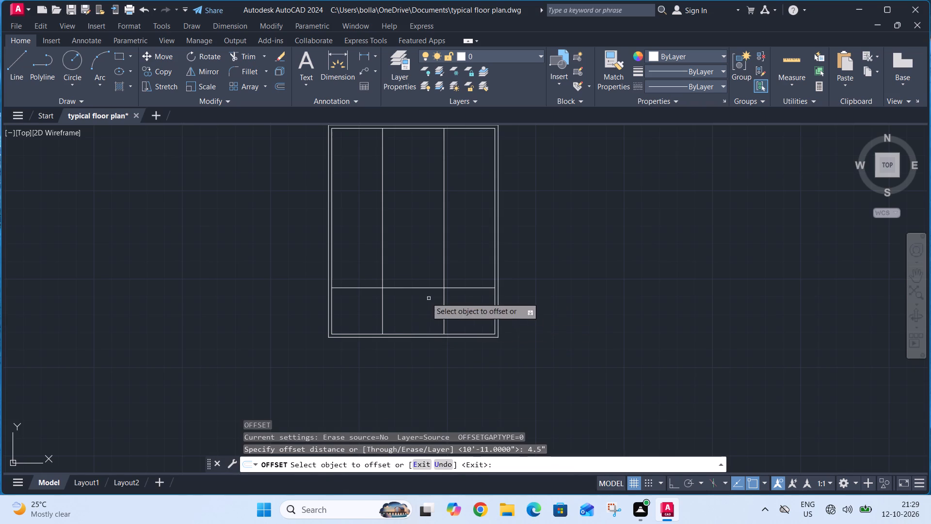
pyautogui.scroll(3, 384, 312)
pyautogui.click(376, 320)
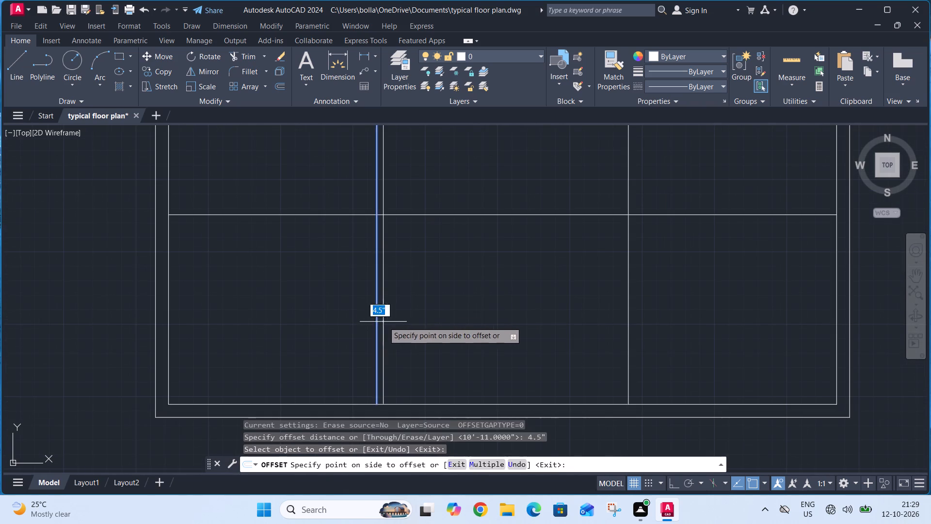
pyautogui.click(398, 319)
pyautogui.click(462, 213)
pyautogui.click(473, 196)
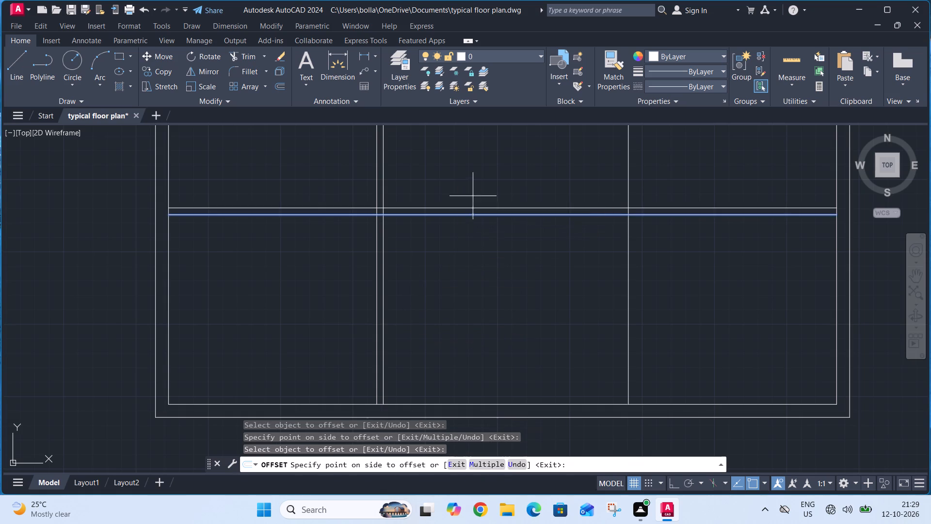
pyautogui.click(627, 322)
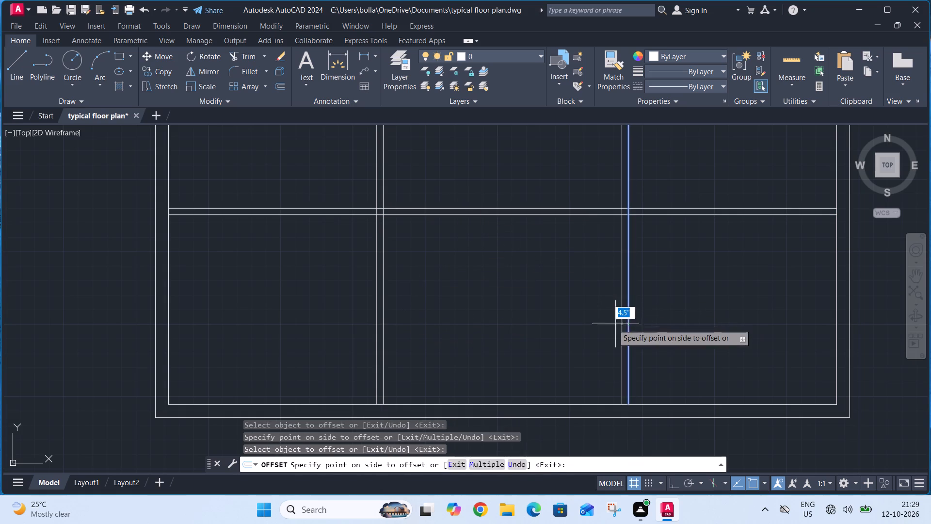
pyautogui.click(605, 325)
pyautogui.press('Escape')
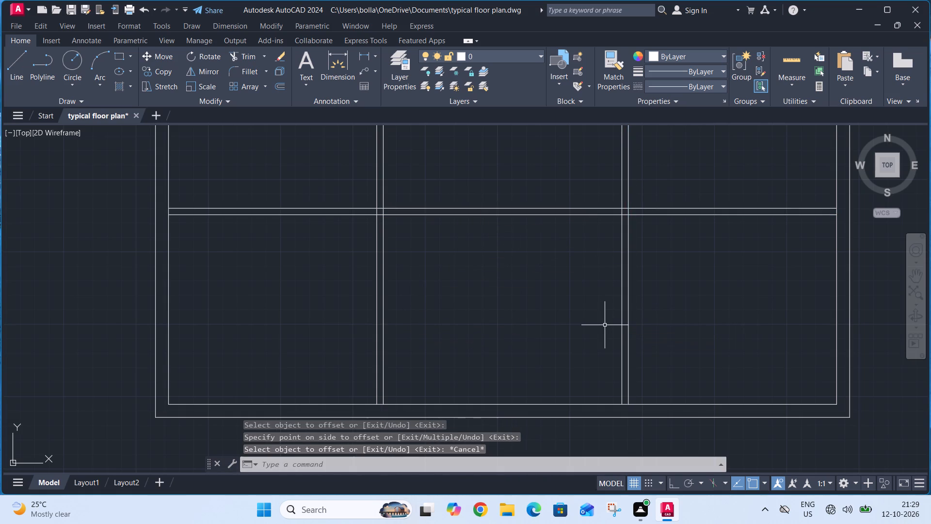
# Offset the inner right and inner left wall lines 7' toward the inside of the plan.
pyautogui.moveTo(563, 327); pyautogui.dragTo(578, 371, button='middle')
pyautogui.scroll(1, 578, 371)
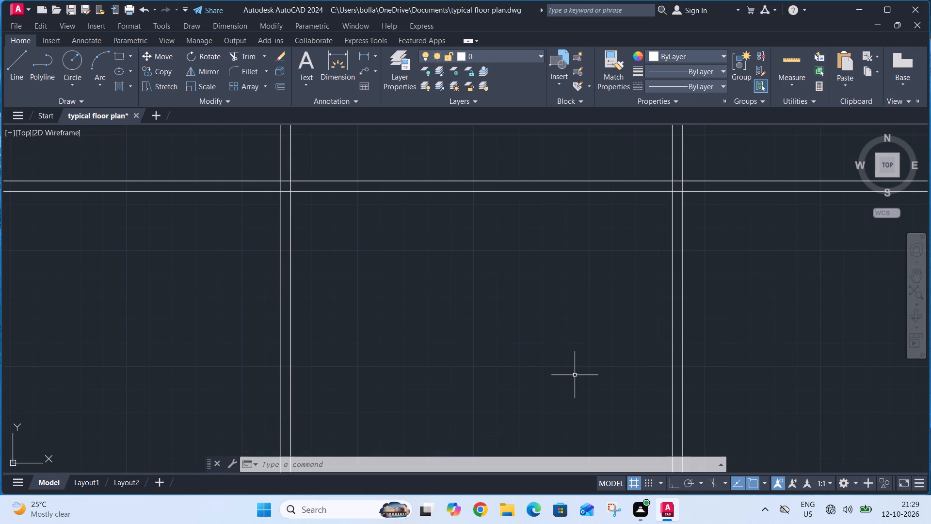
pyautogui.write('o')
pyautogui.press('space')
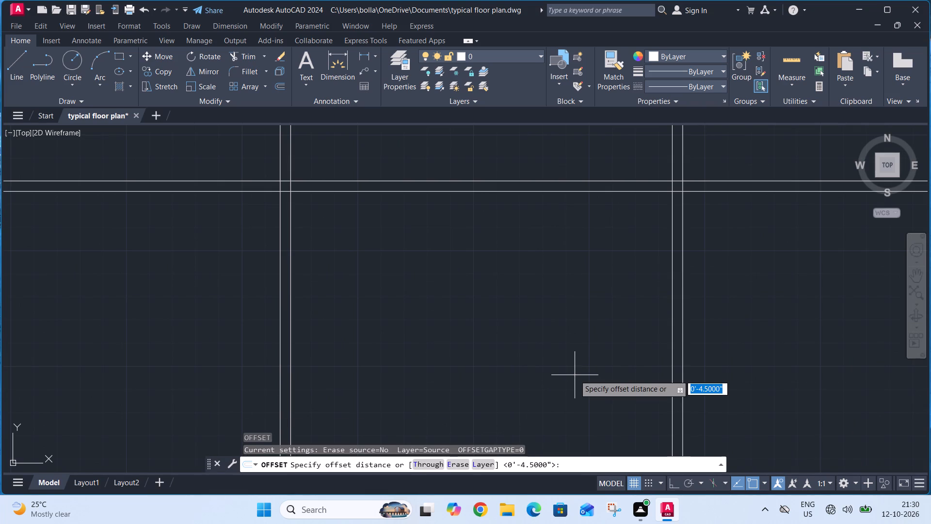
pyautogui.write('7;')
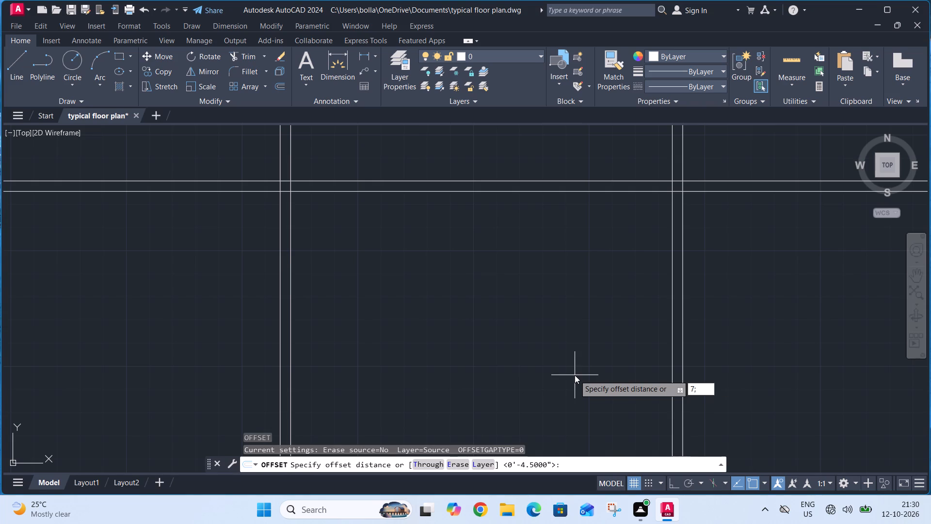
pyautogui.press('BackSpace')
pyautogui.press("'")
pyautogui.press('Return')
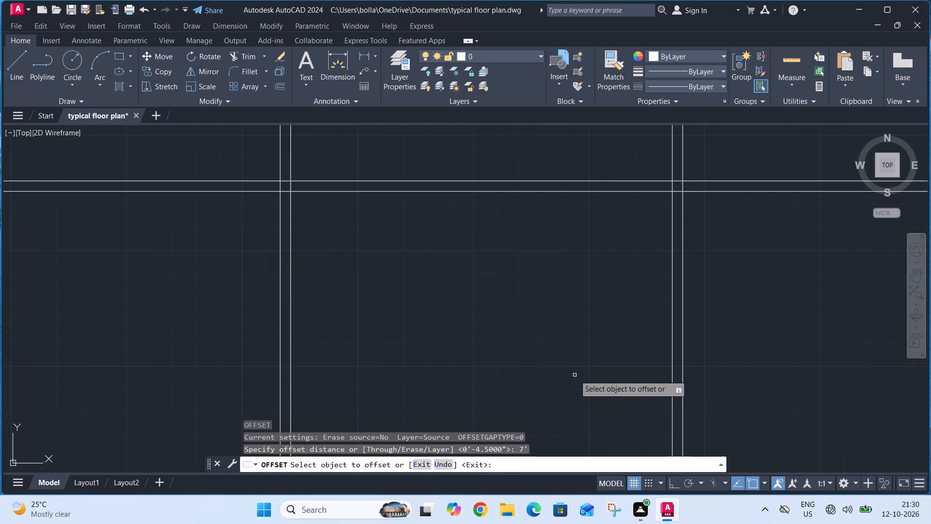
pyautogui.scroll(-3, 573, 375)
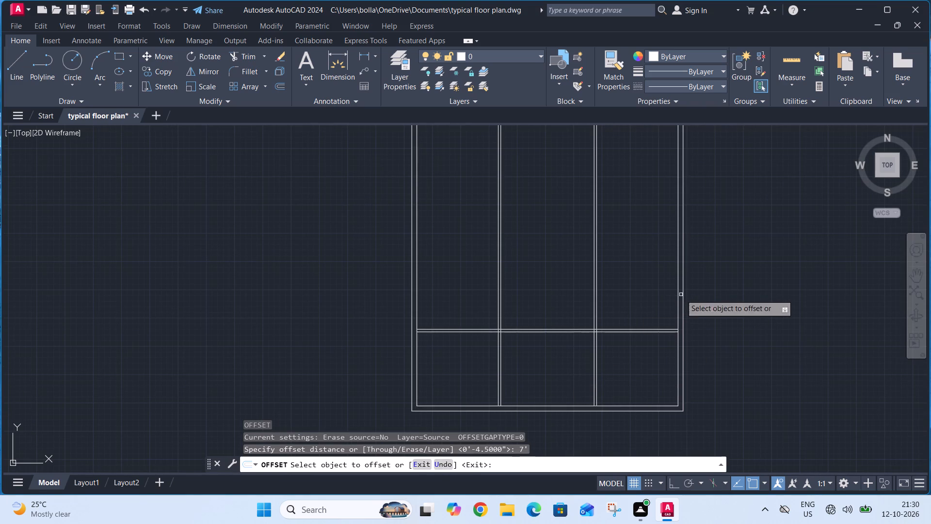
pyautogui.click(678, 298)
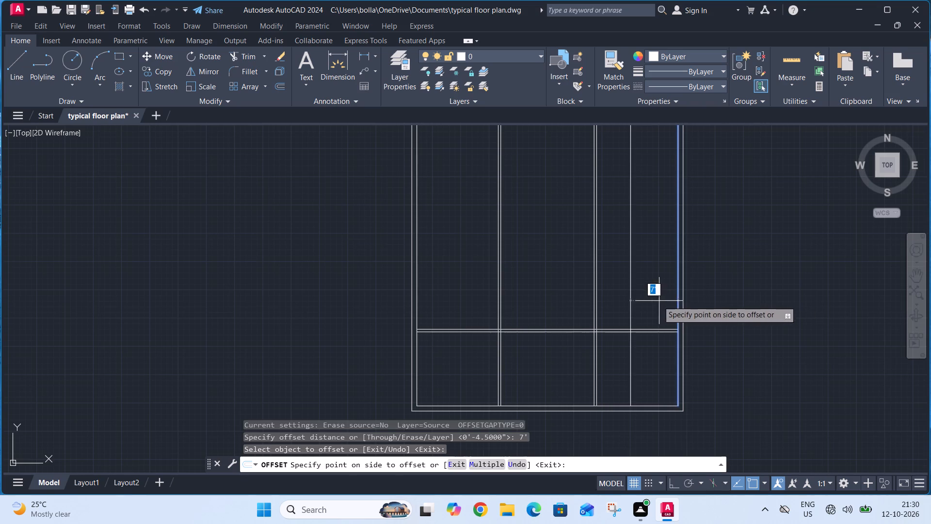
pyautogui.click(656, 301)
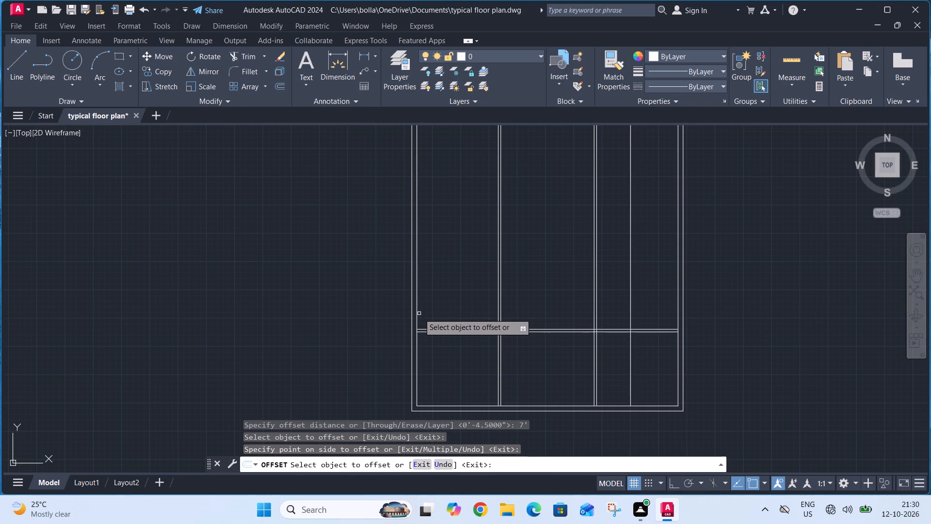
pyautogui.click(417, 316)
pyautogui.click(452, 316)
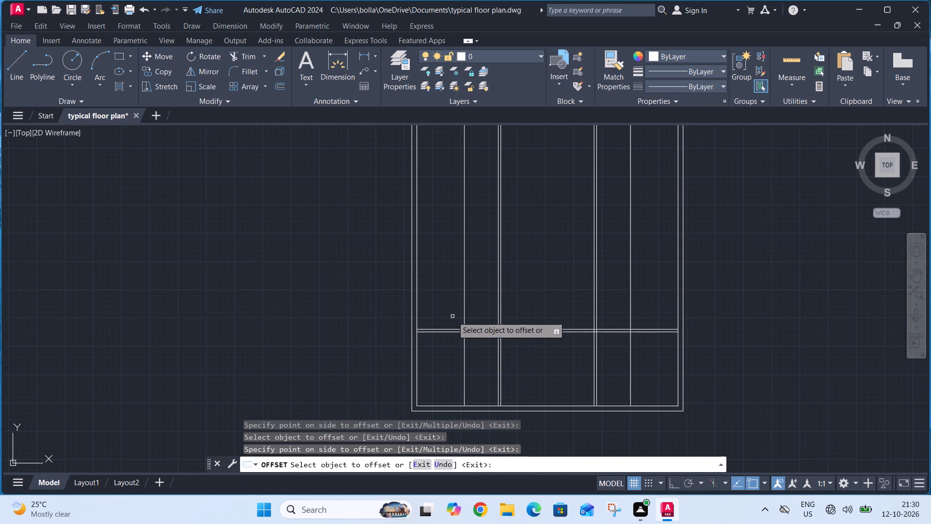
pyautogui.press('Escape')
# Offset the upper line of the horizontal partition 4' upward.
pyautogui.write("o 4'")
pyautogui.press('Return')
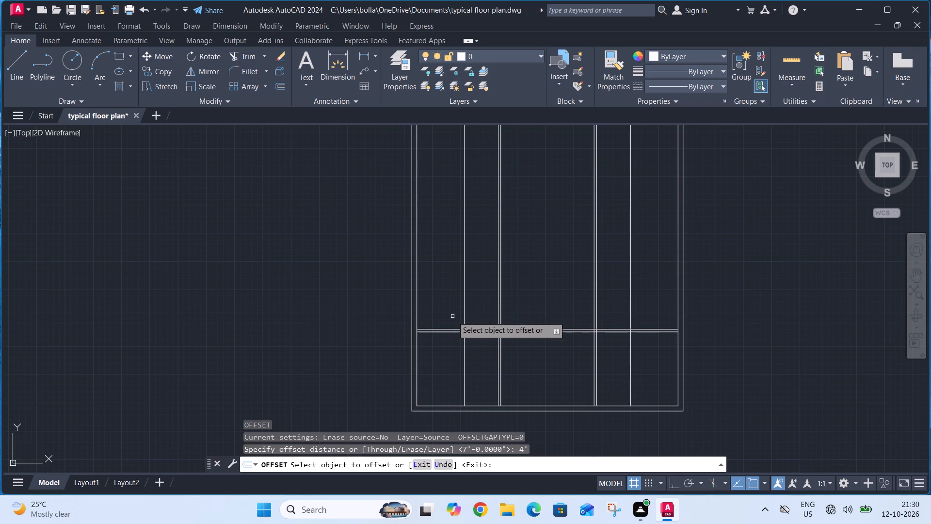
pyautogui.click(449, 329)
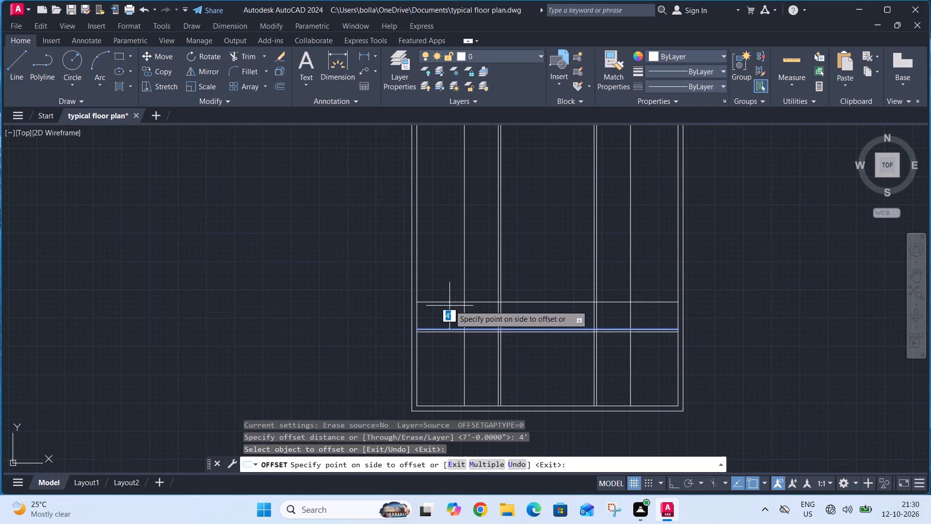
pyautogui.click(449, 304)
pyautogui.press('Escape')
# Offset the left 7' line rightward, the upper horizontal line upward and the right 7' line leftward, each by 4.5", to give them wall thickness.
pyautogui.write('o 4.5"')
pyautogui.press('Return')
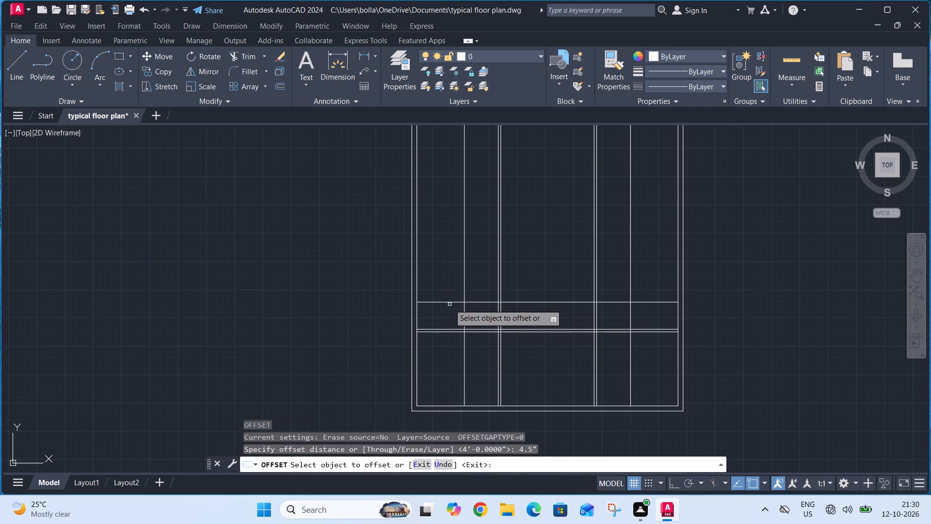
pyautogui.scroll(3, 465, 311)
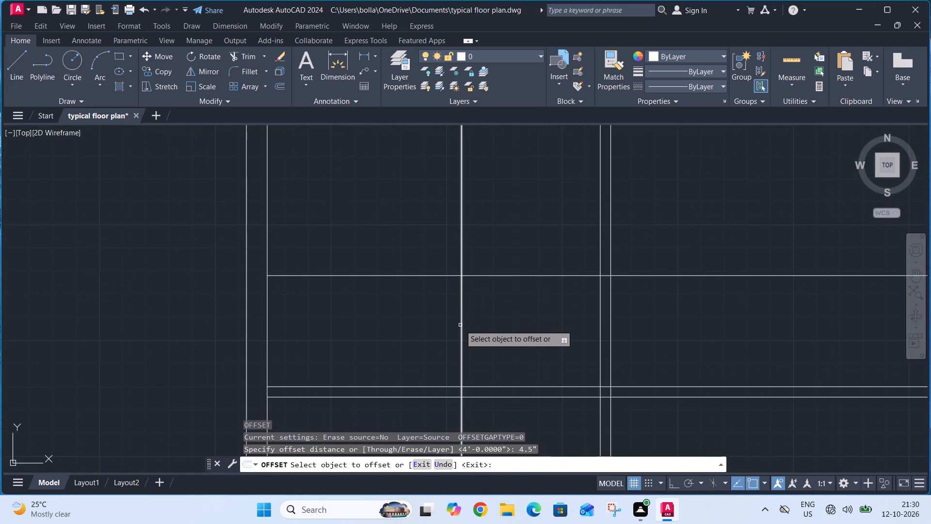
pyautogui.click(460, 325)
pyautogui.click(489, 326)
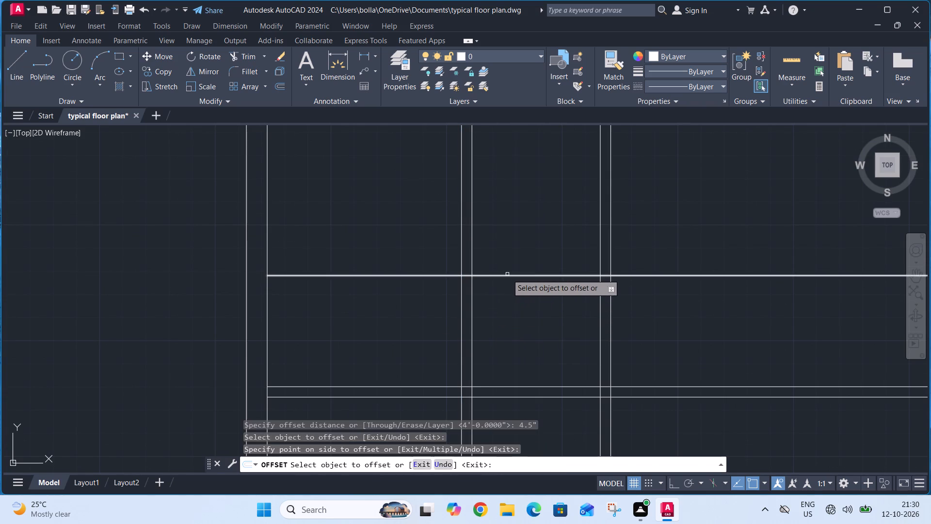
pyautogui.click(507, 274)
pyautogui.click(513, 250)
pyautogui.scroll(-3, 513, 256)
pyautogui.moveTo(613, 275); pyautogui.dragTo(526, 303, button='middle')
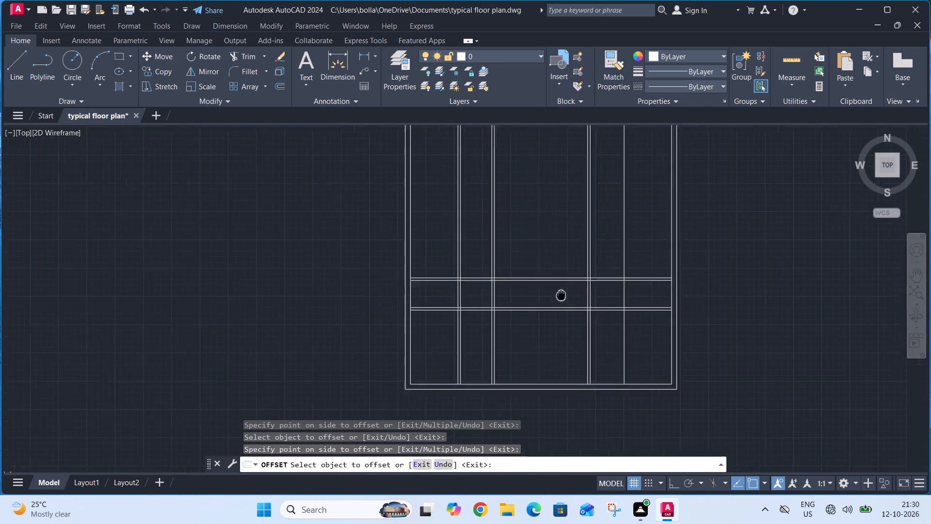
pyautogui.moveTo(526, 303); pyautogui.dragTo(455, 322, button='middle')
pyautogui.scroll(2, 503, 327)
pyautogui.click(514, 327)
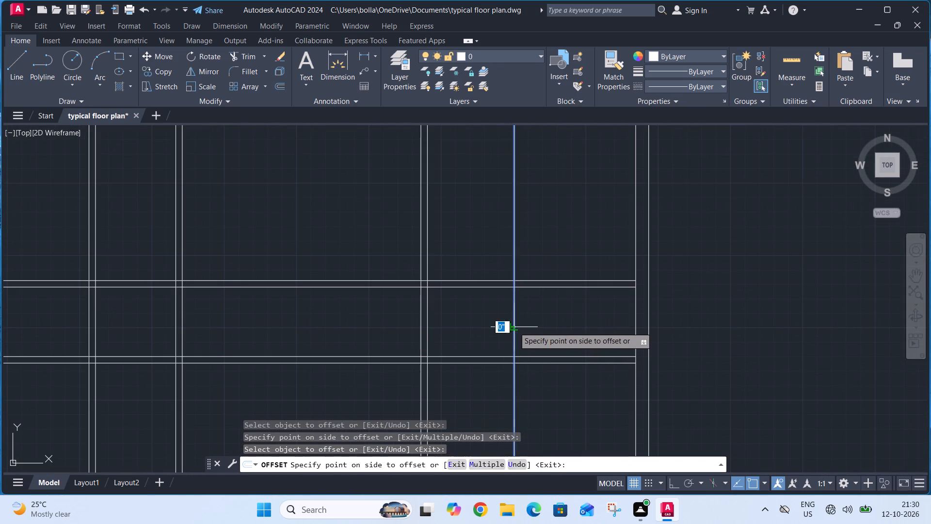
pyautogui.click(485, 327)
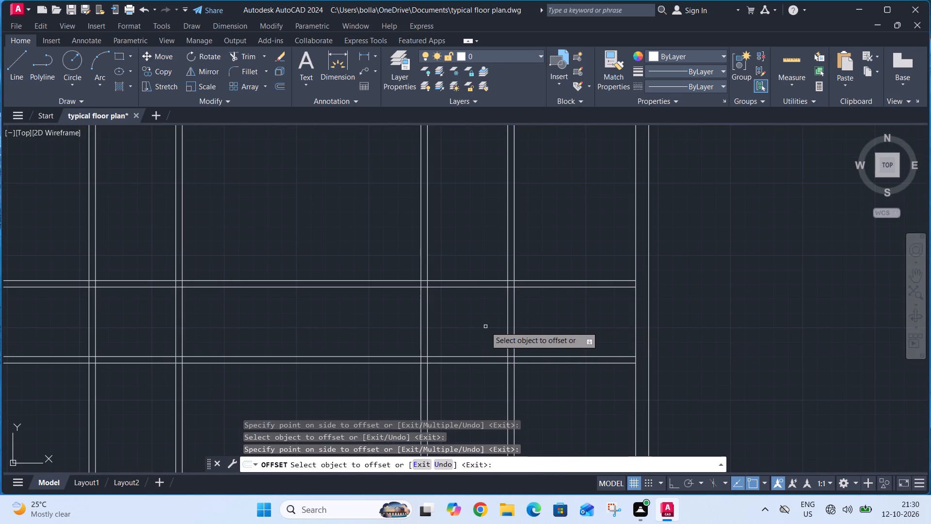
pyautogui.press('Escape')
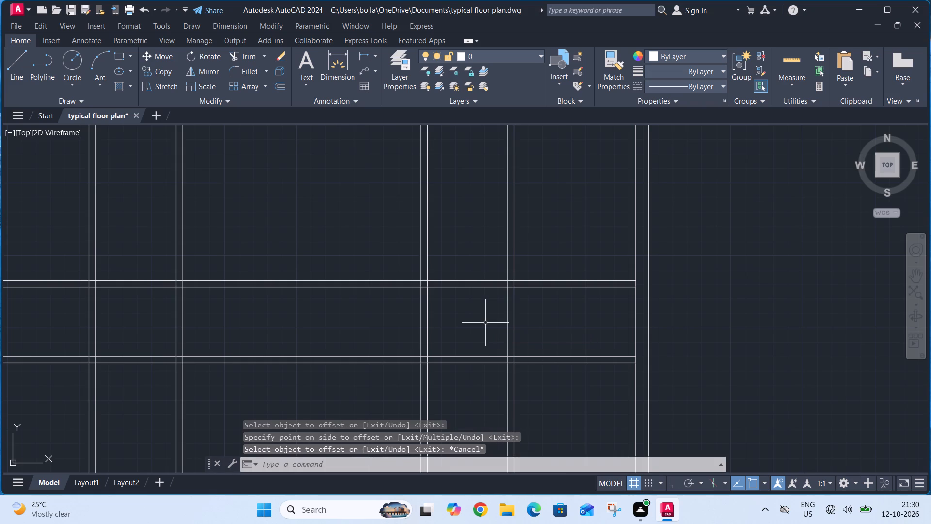
# Offset the inner right and inner left wall lines 6' toward the inside of the plan.
pyautogui.write('o')
pyautogui.press('space')
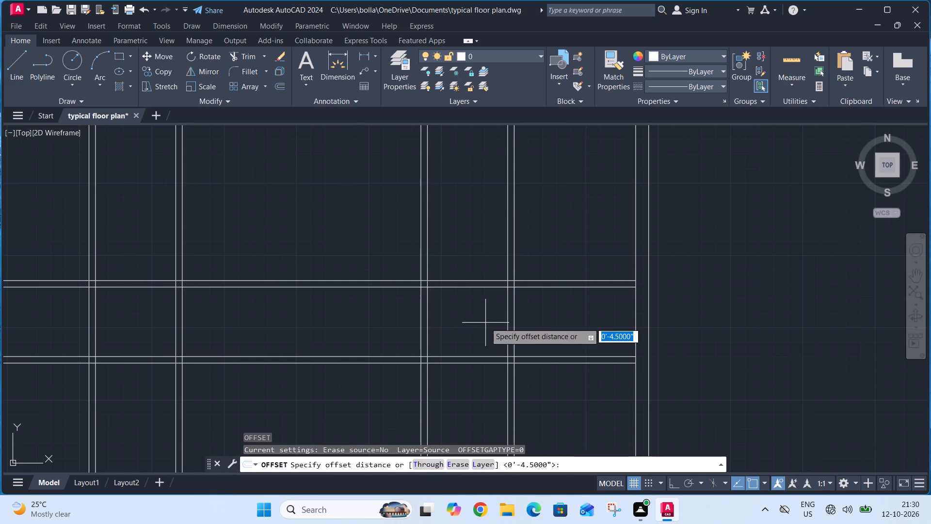
pyautogui.write("6'")
pyautogui.press('Return')
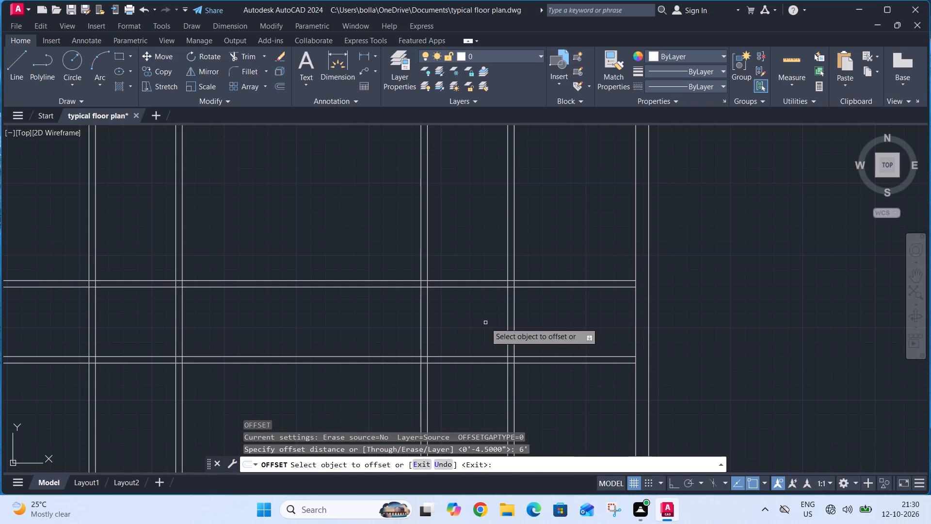
pyautogui.click(636, 237)
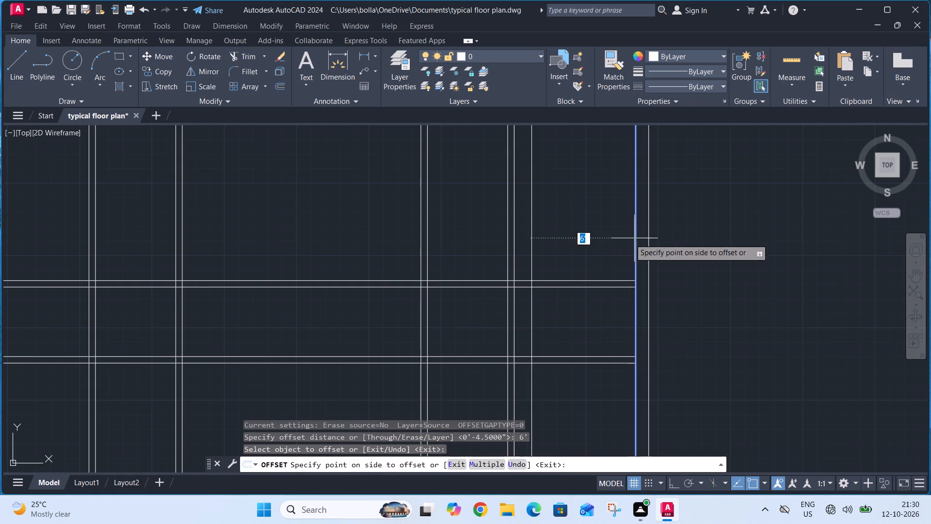
pyautogui.click(601, 240)
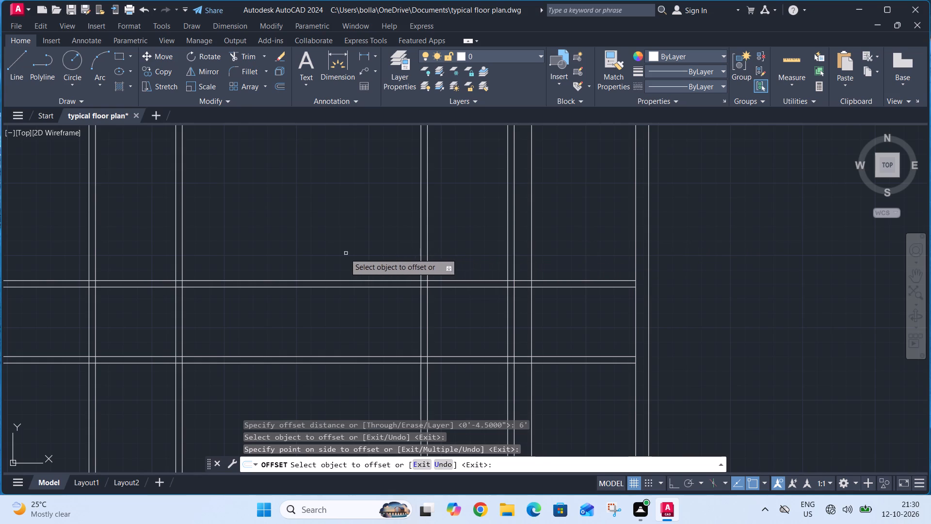
pyautogui.scroll(-3, 221, 252)
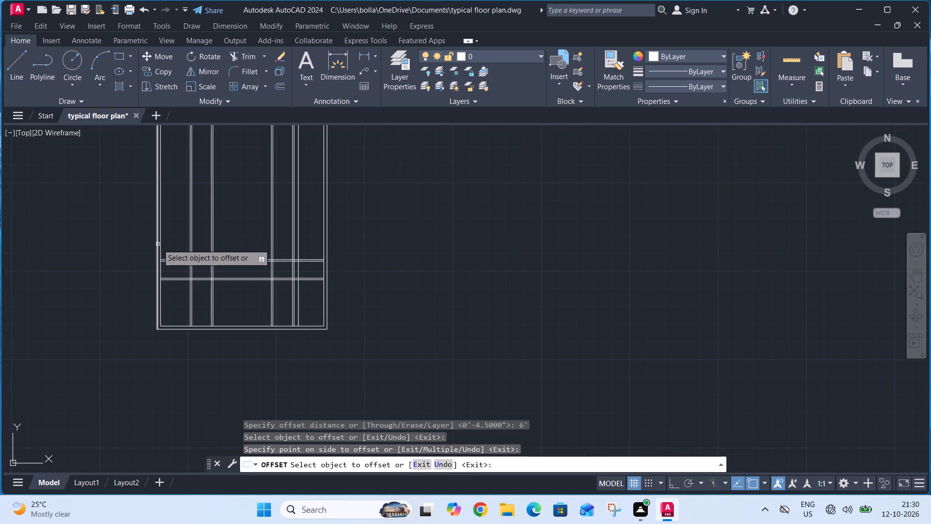
pyautogui.scroll(2, 158, 244)
pyautogui.click(162, 245)
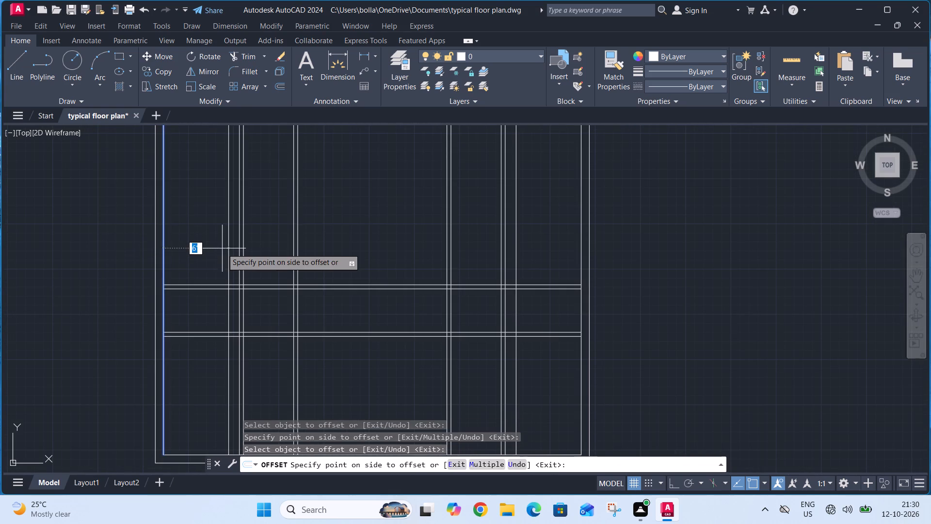
pyautogui.click(222, 248)
pyautogui.press('Escape')
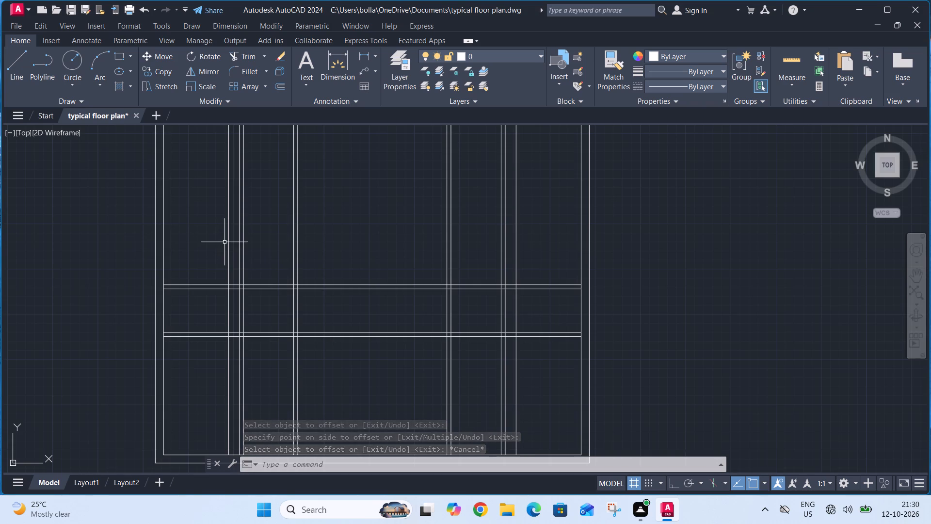
# Offset the top line of the upper horizontal partition 5'5" upward.
pyautogui.write('o 5\'5"')
pyautogui.press('Return')
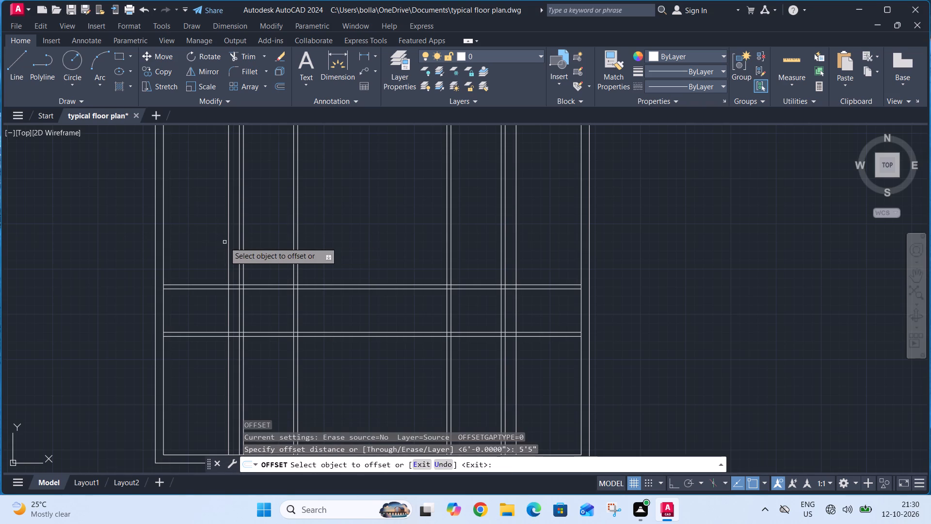
pyautogui.click(207, 283)
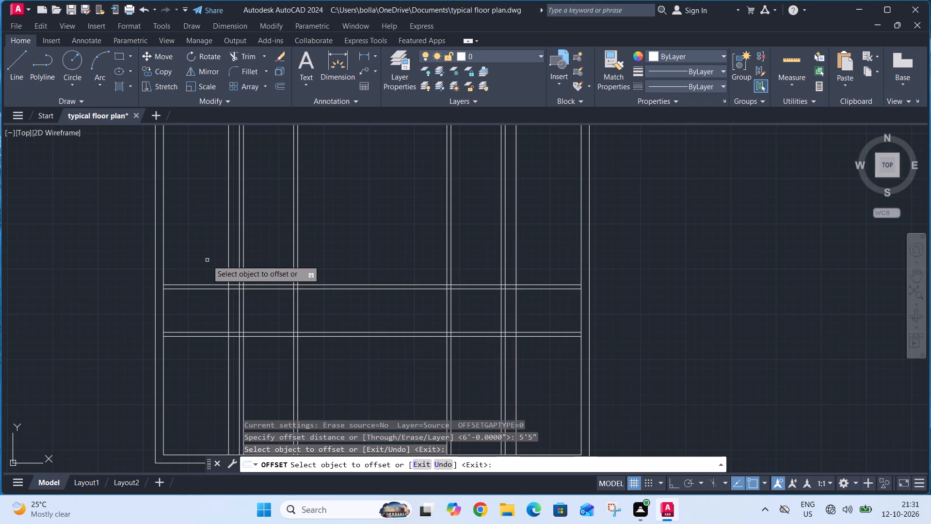
pyautogui.click(206, 284)
pyautogui.click(207, 269)
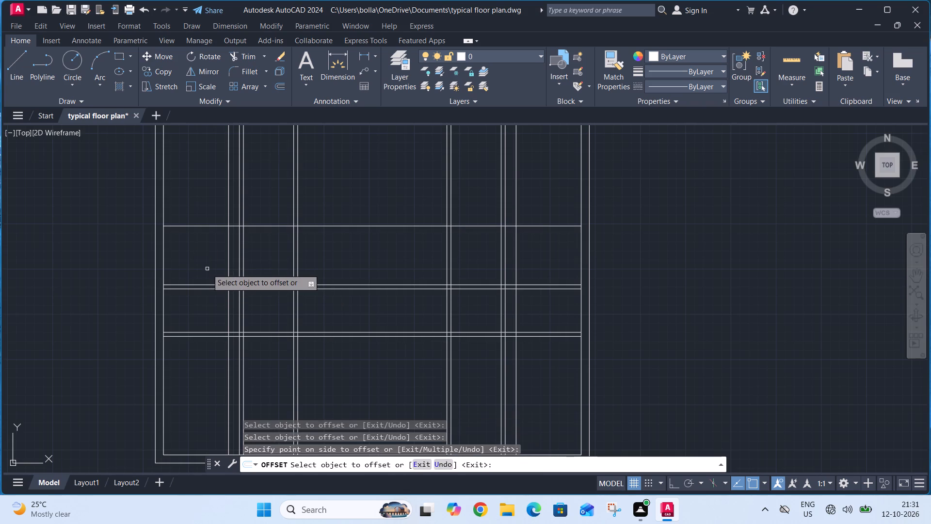
pyautogui.press('Escape')
# Offset the left 6' line rightward, the topmost horizontal partition line upward and the right 6' line leftward, each by 4.5".
pyautogui.write('o 4.5"')
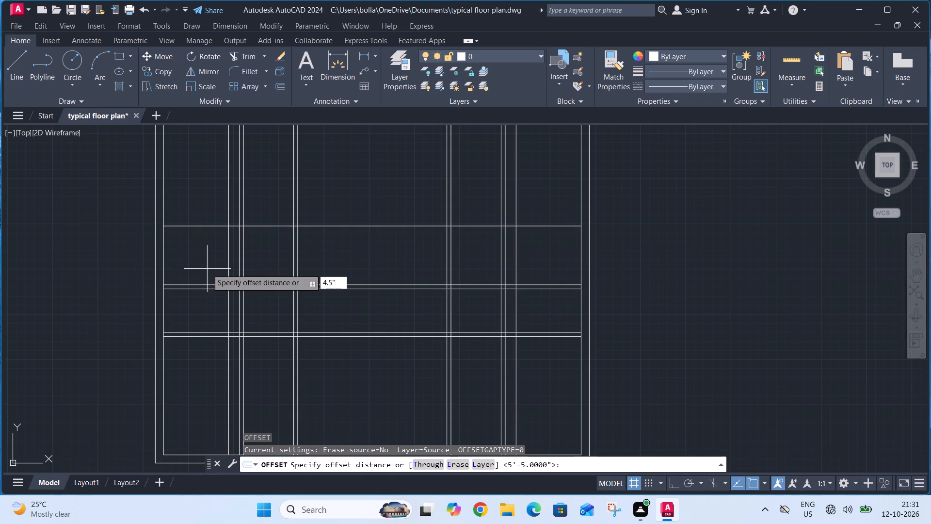
pyautogui.press('Return')
pyautogui.scroll(3, 229, 266)
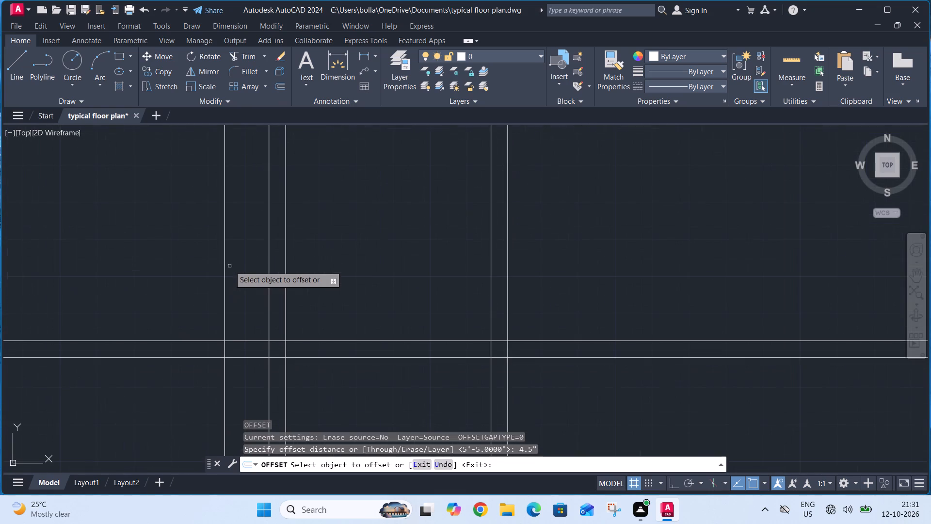
pyautogui.click(225, 275)
pyautogui.click(239, 272)
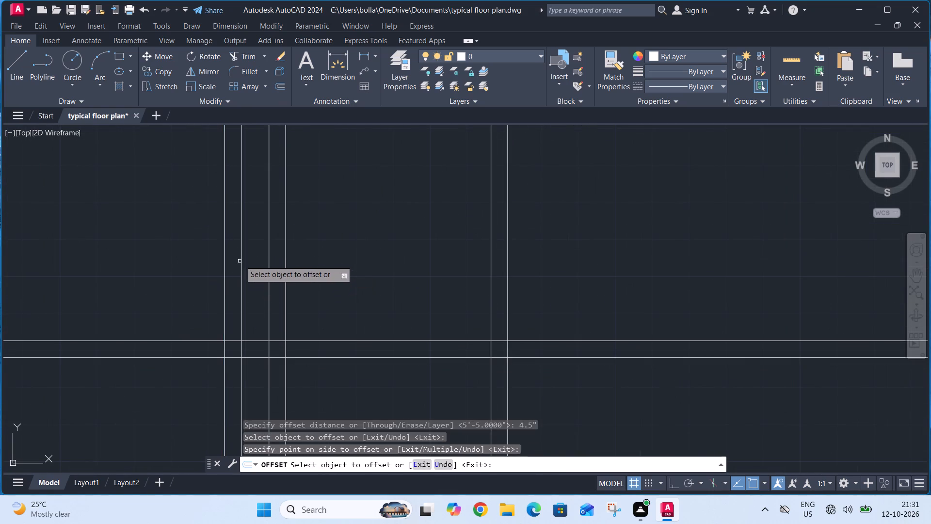
pyautogui.scroll(-2, 240, 261)
pyautogui.click(182, 198)
pyautogui.click(185, 184)
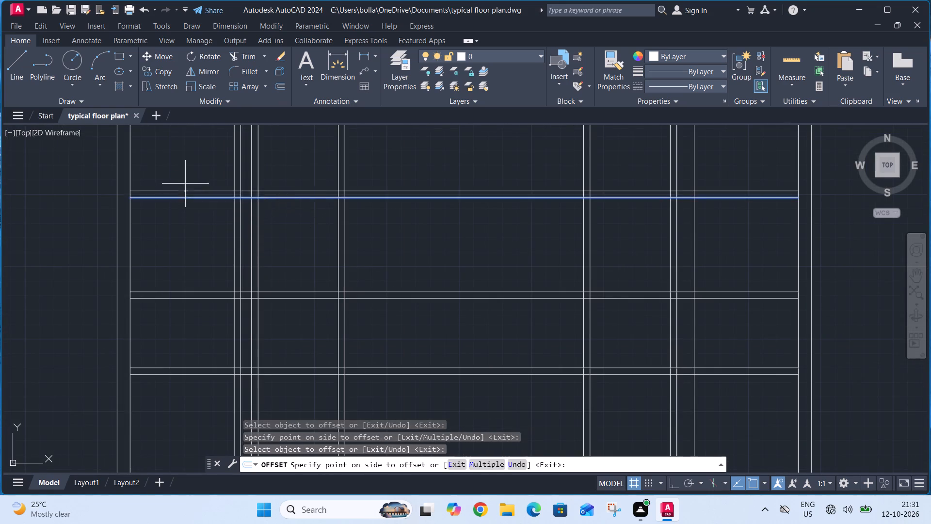
pyautogui.click(693, 246)
pyautogui.click(686, 250)
pyautogui.scroll(-1, 683, 257)
pyautogui.moveTo(655, 256); pyautogui.dragTo(656, 259, button='middle')
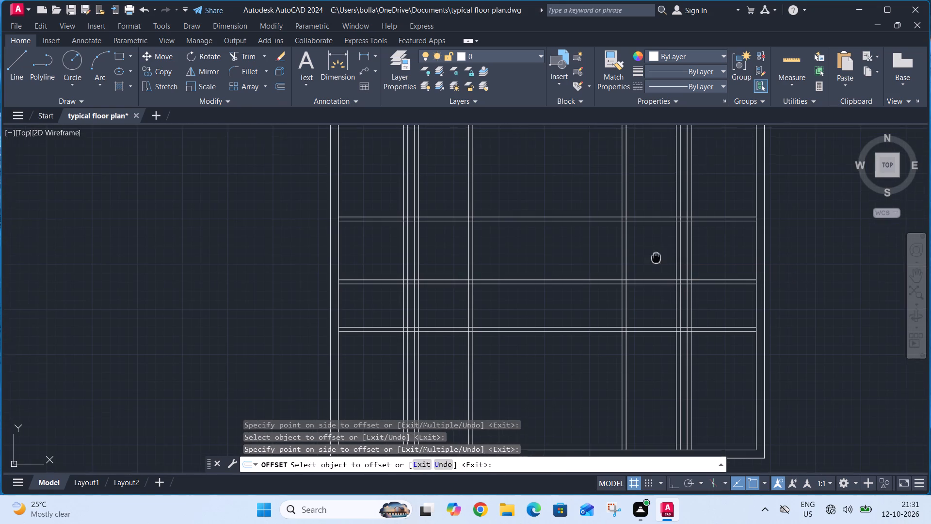
pyautogui.moveTo(656, 259); pyautogui.dragTo(642, 328, button='middle')
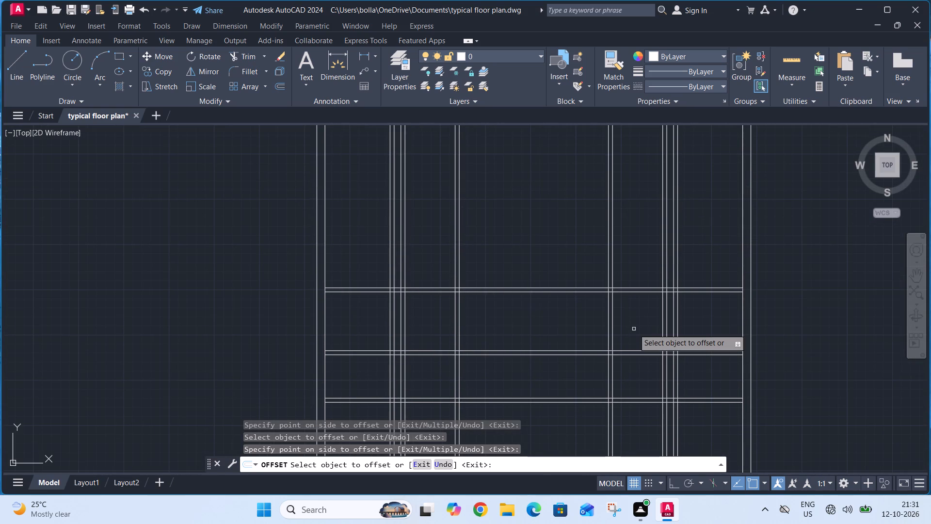
pyautogui.press('Escape')
# Trim the left 6' partition from the 4' strip, the left 7' partition from the 5'5" strip, and both above the top horizontal partition.
pyautogui.write('tr')
pyautogui.press('space')
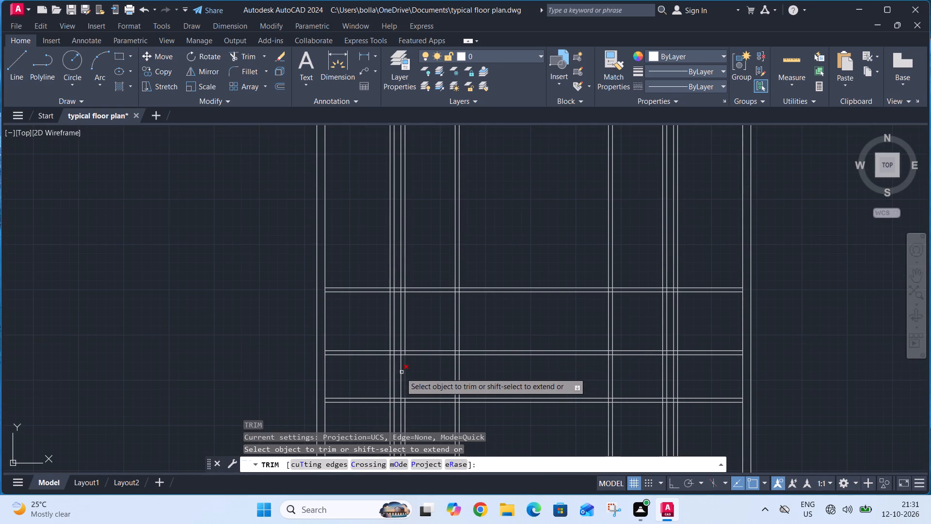
pyautogui.scroll(2, 395, 378)
pyautogui.click(395, 378)
pyautogui.click(357, 378)
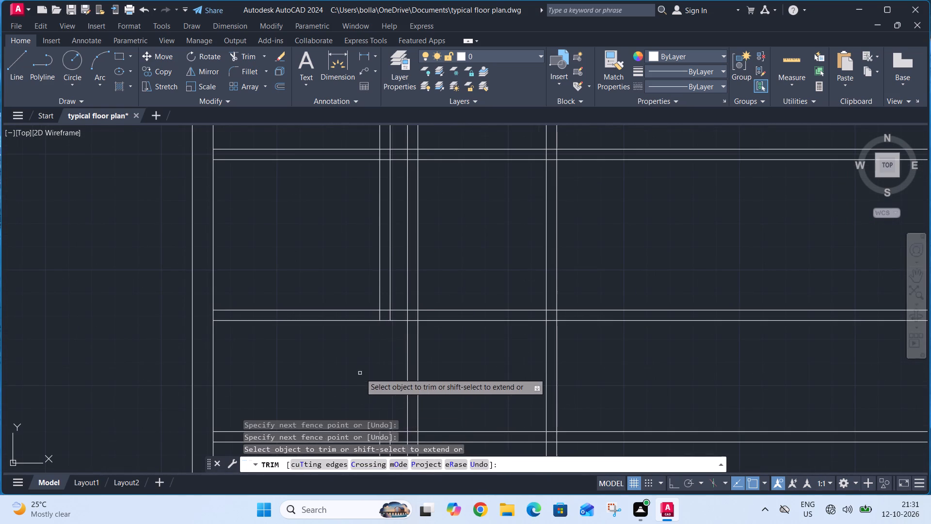
pyautogui.scroll(-1, 360, 373)
pyautogui.click(404, 311)
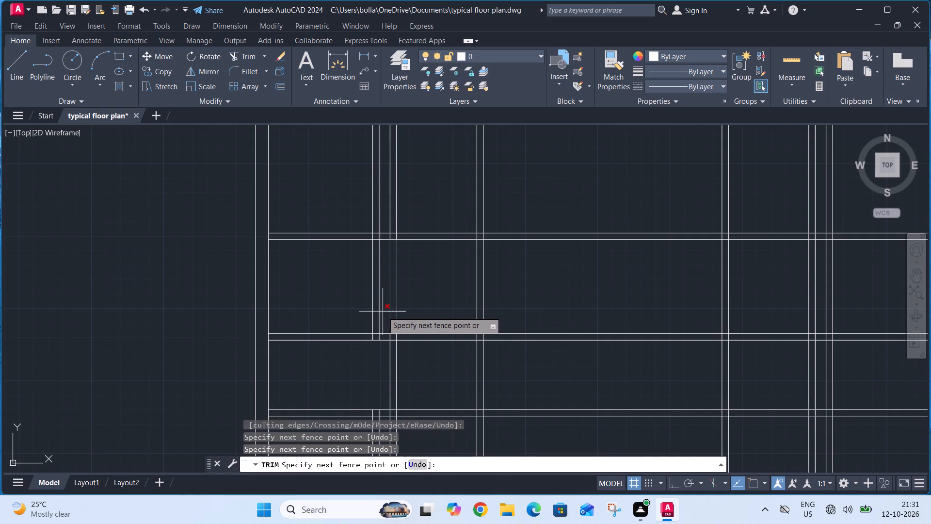
pyautogui.click(383, 311)
pyautogui.moveTo(389, 307); pyautogui.dragTo(394, 440, button='middle')
pyautogui.click(421, 336)
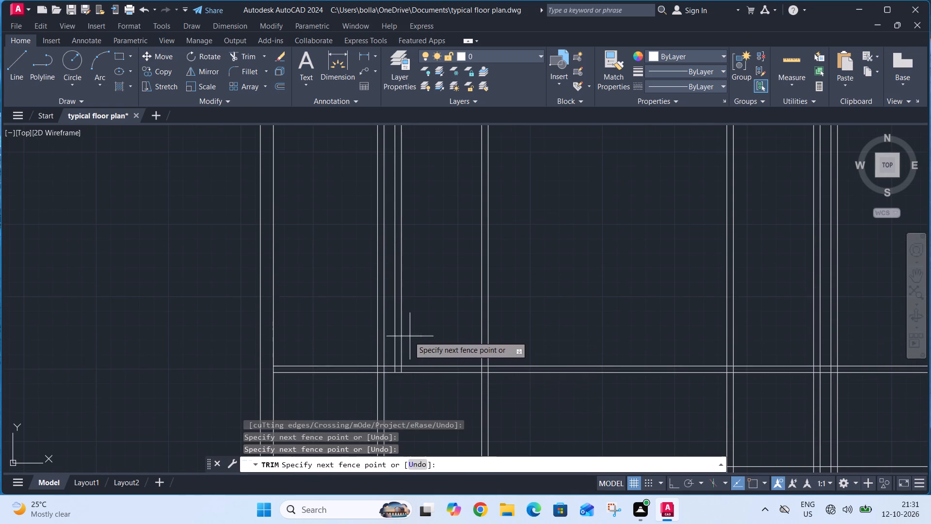
pyautogui.click(368, 336)
# Trim the 6' and 7' vertical partitions on both sides of the plan below the lowest horizontal partition.
pyautogui.scroll(-3, 370, 330)
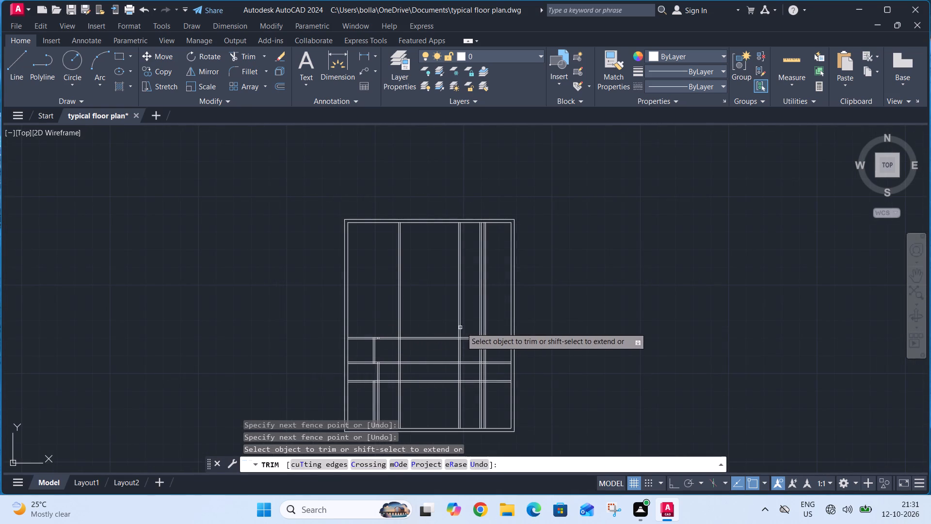
pyautogui.scroll(2, 486, 346)
pyautogui.scroll(-1, 495, 333)
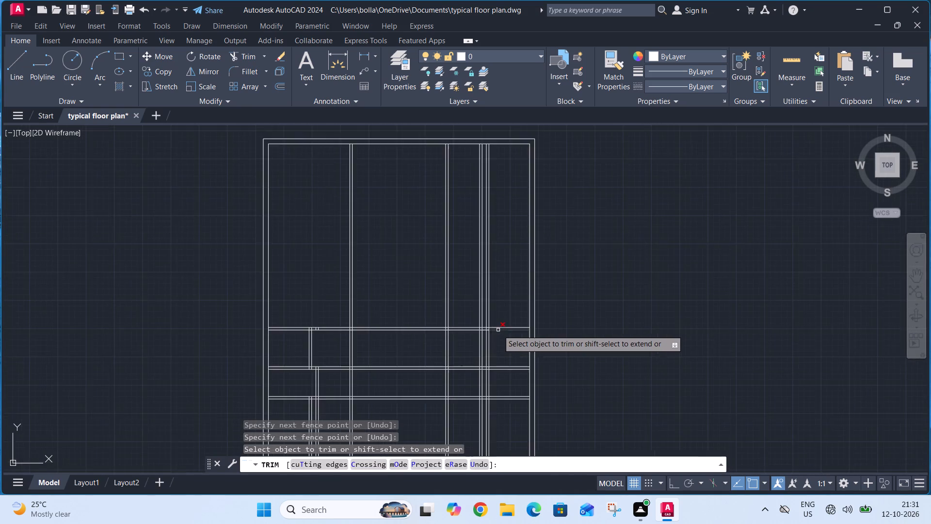
pyautogui.scroll(-2, 498, 330)
pyautogui.scroll(2, 492, 372)
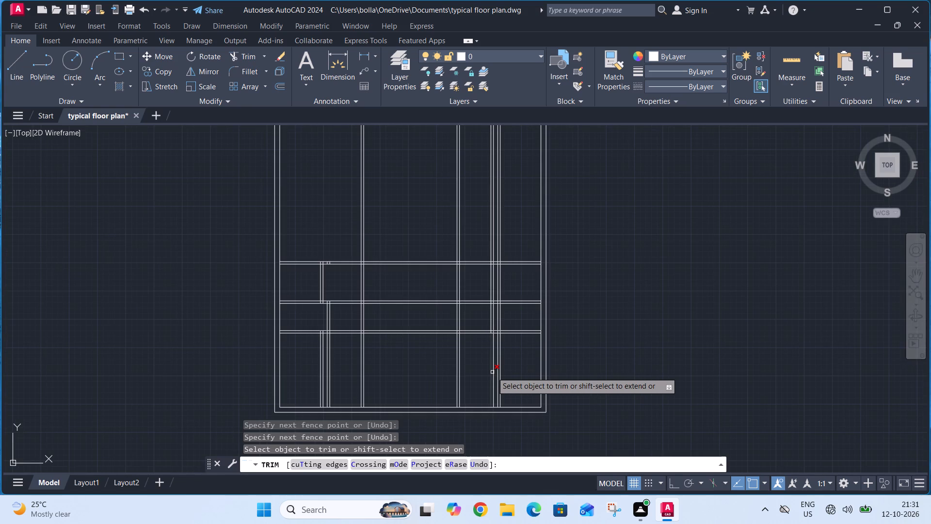
pyautogui.click(519, 365)
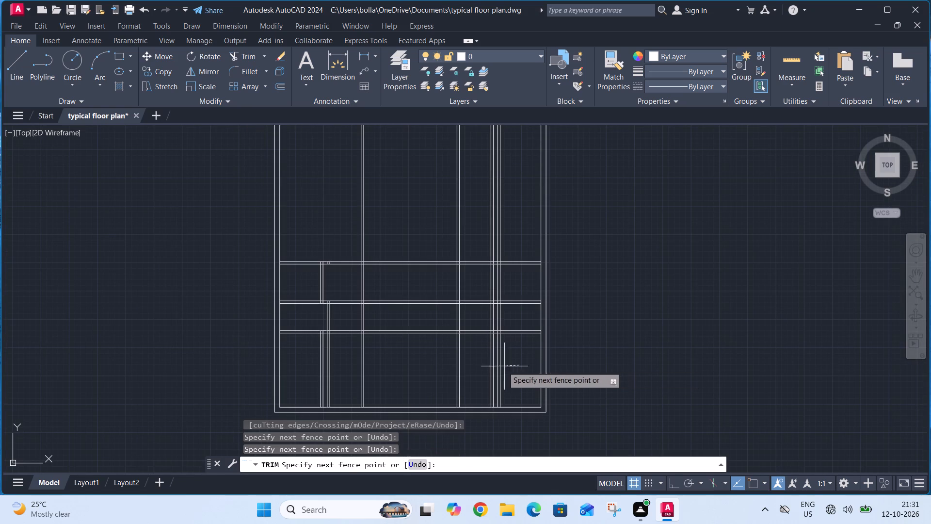
pyautogui.click(477, 372)
pyautogui.click(339, 375)
pyautogui.click(314, 377)
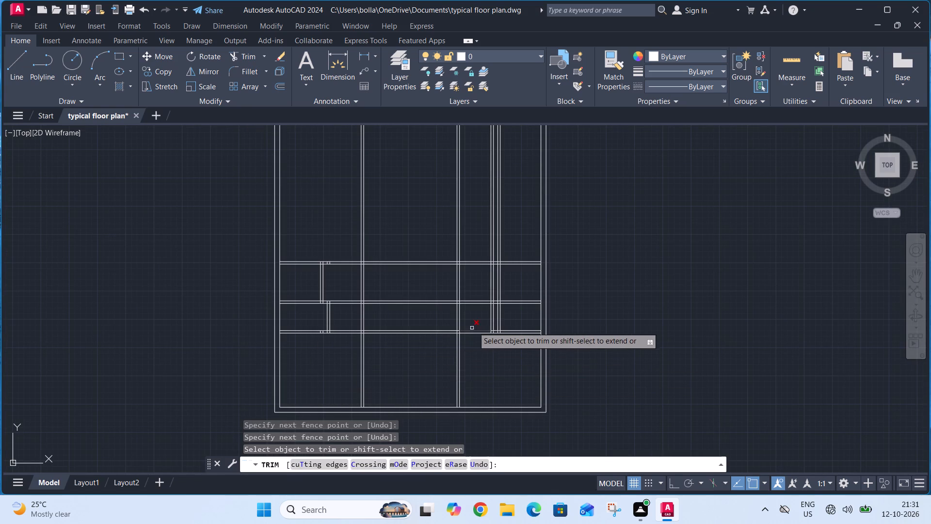
# Trim the right 6' partition from the 4' strip, the right 7' partition from the 5'5" strip, and both above the top horizontal partition.
pyautogui.scroll(3, 496, 319)
pyautogui.click(529, 315)
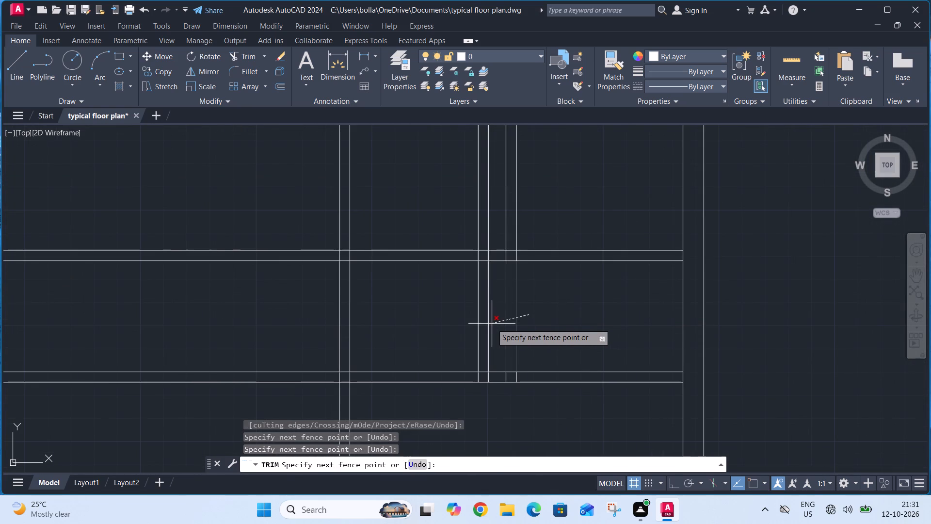
pyautogui.click(499, 332)
pyautogui.scroll(-2, 530, 293)
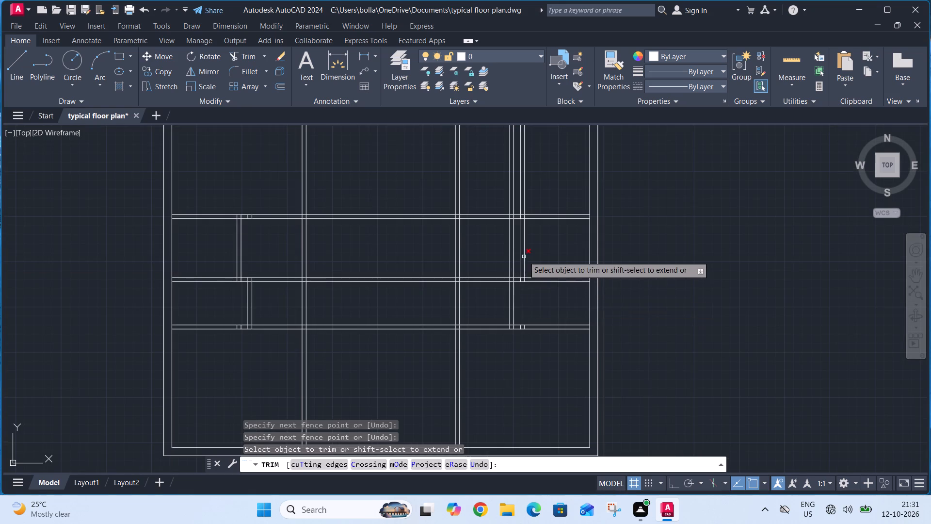
pyautogui.scroll(2, 516, 249)
pyautogui.click(517, 248)
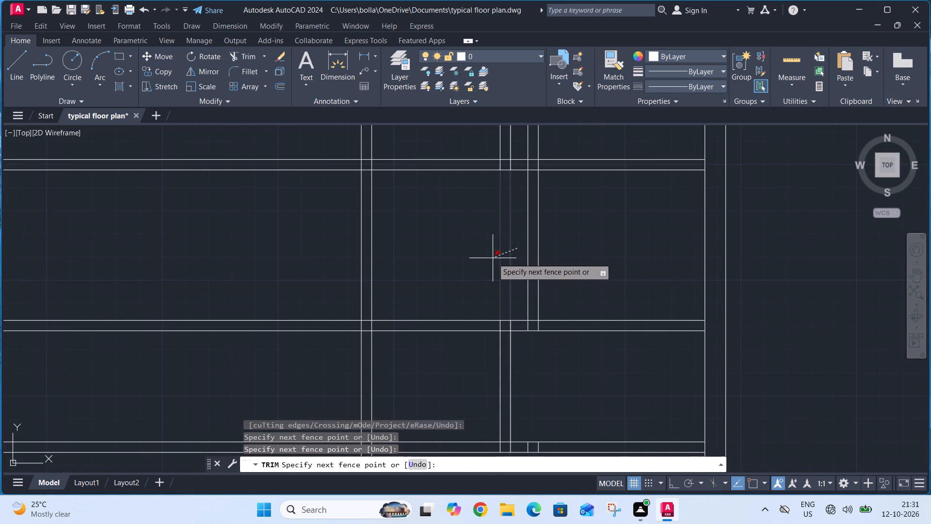
pyautogui.click(492, 258)
pyautogui.moveTo(492, 259); pyautogui.dragTo(510, 355, button='middle')
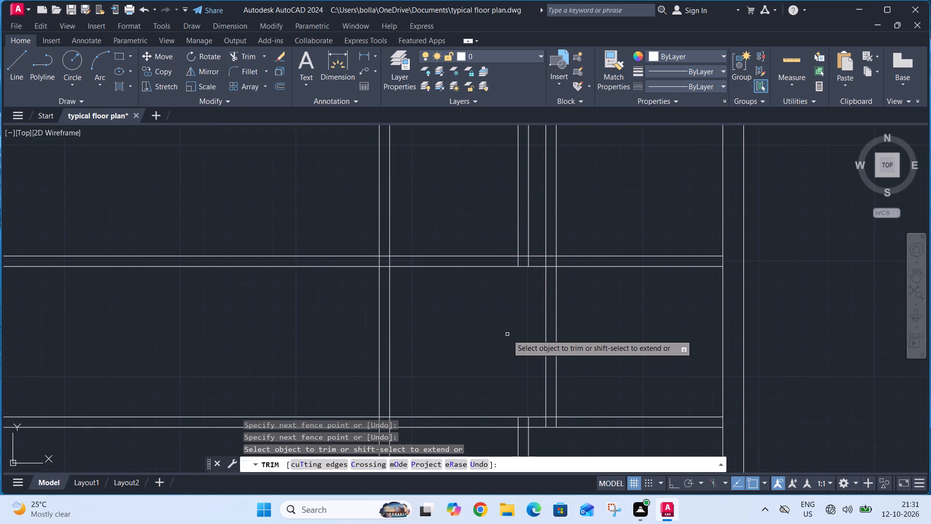
pyautogui.scroll(-3, 507, 334)
pyautogui.click(533, 272)
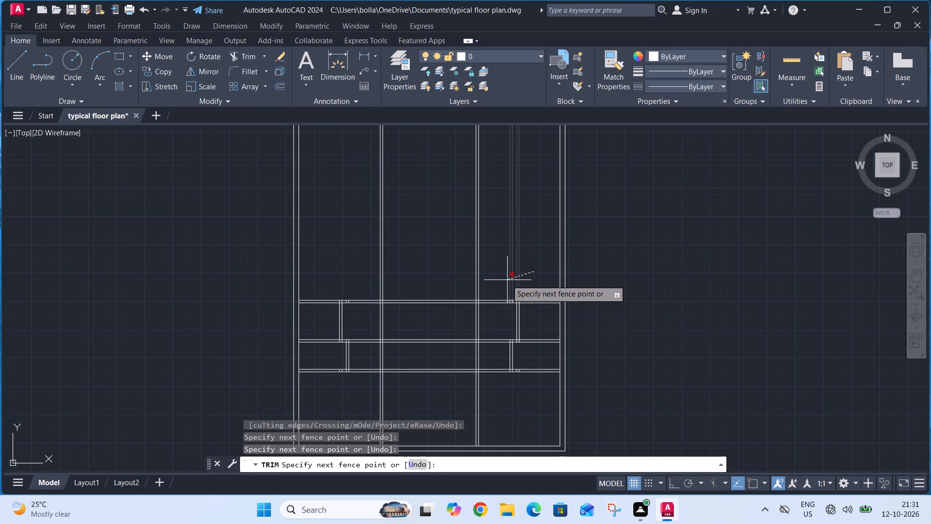
pyautogui.click(502, 280)
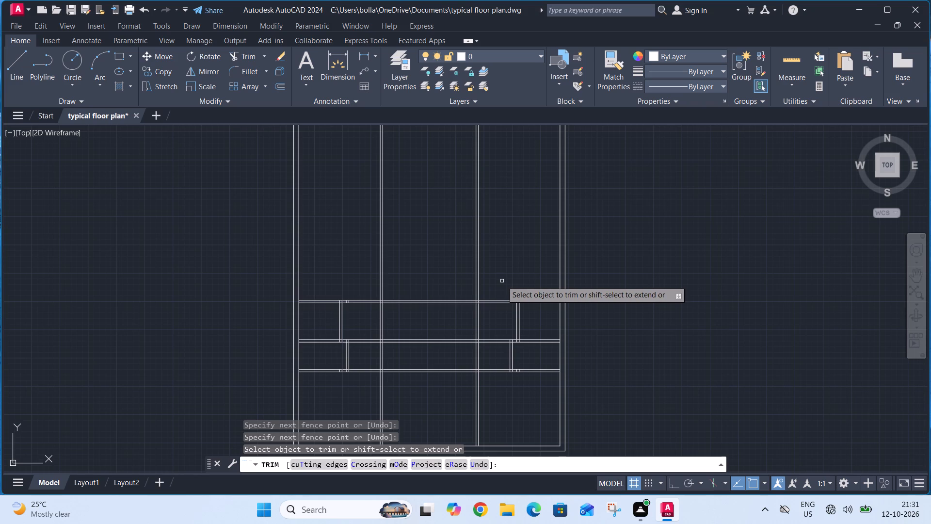
pyautogui.press('Escape')
# Offset the top line of the topmost horizontal partition 4' upward.
pyautogui.write('o')
pyautogui.press('space')
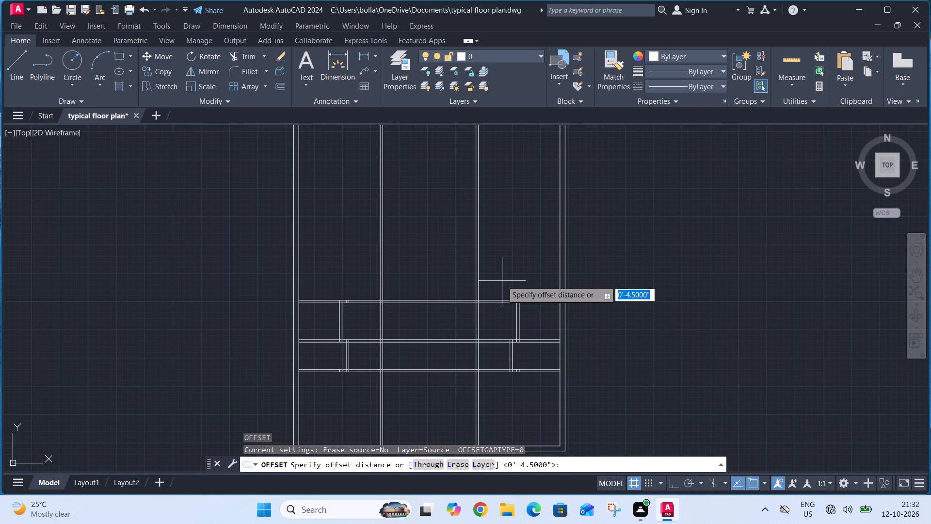
pyautogui.write("4'")
pyautogui.press('Return')
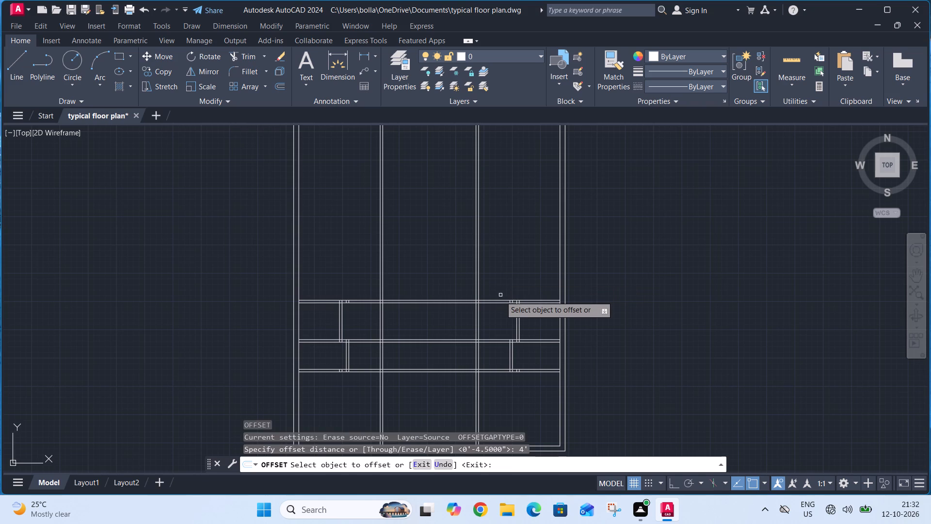
pyautogui.click(499, 300)
pyautogui.click(500, 280)
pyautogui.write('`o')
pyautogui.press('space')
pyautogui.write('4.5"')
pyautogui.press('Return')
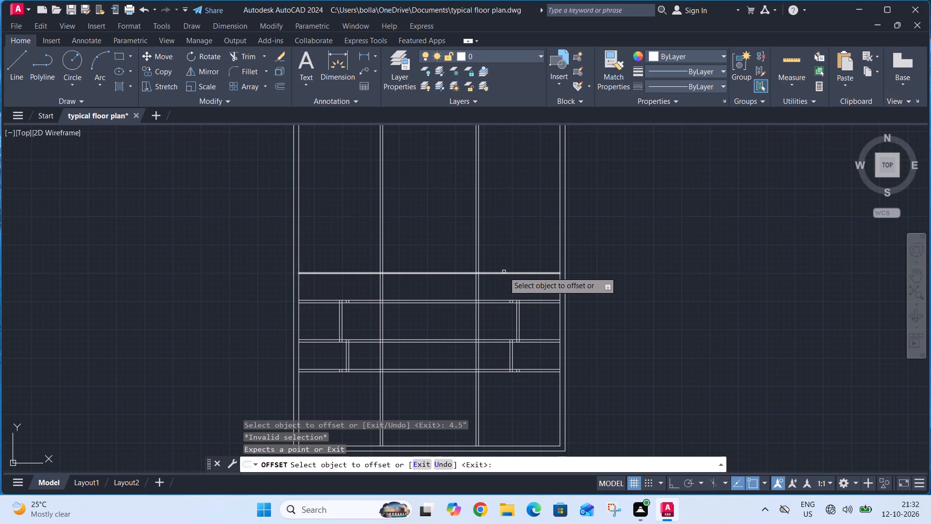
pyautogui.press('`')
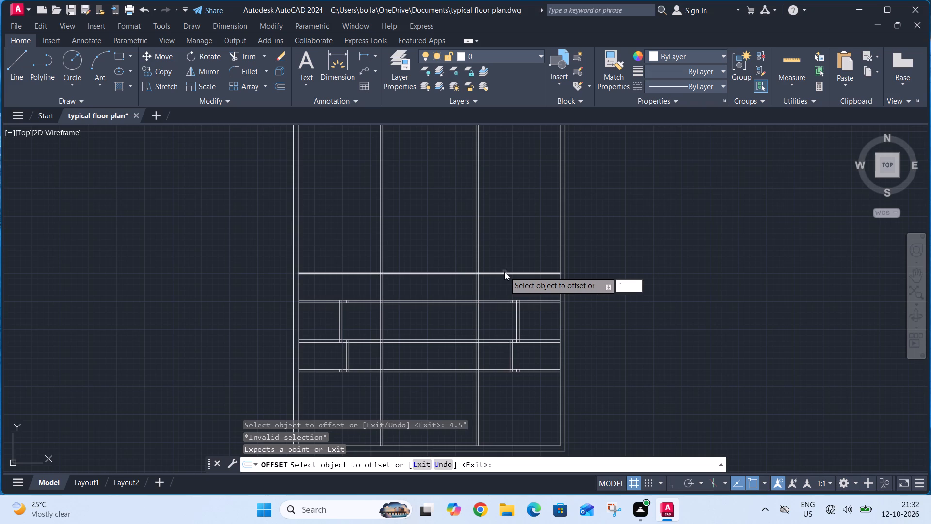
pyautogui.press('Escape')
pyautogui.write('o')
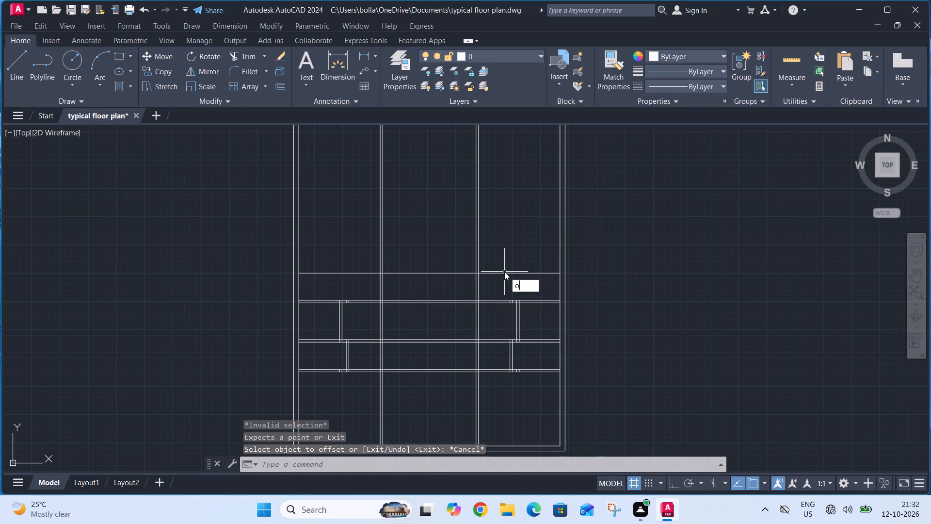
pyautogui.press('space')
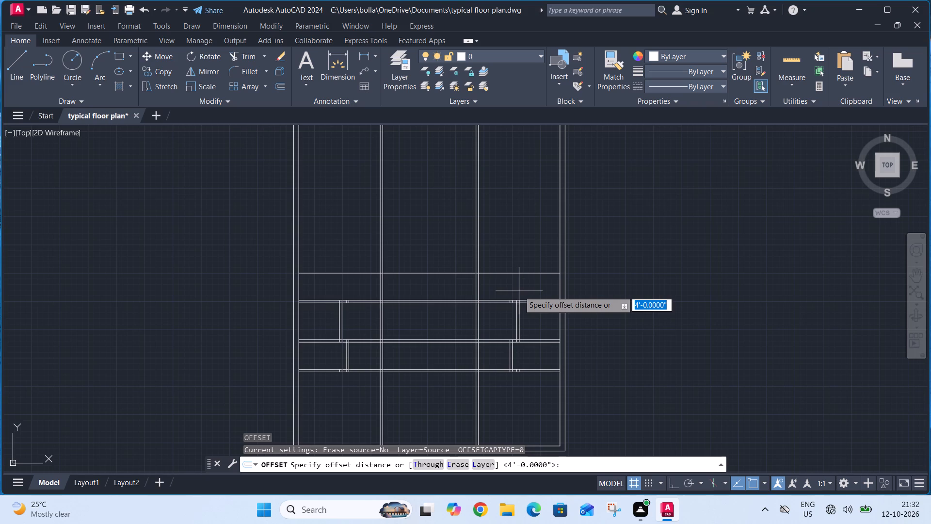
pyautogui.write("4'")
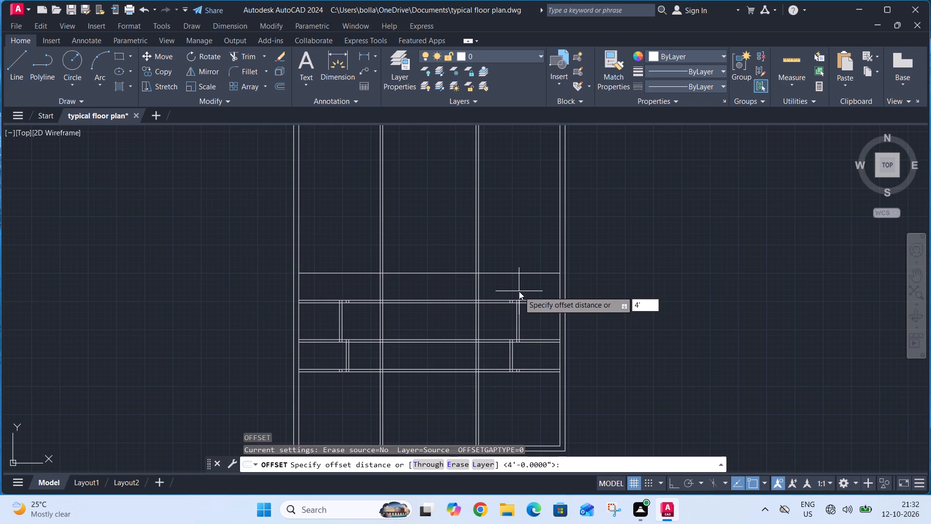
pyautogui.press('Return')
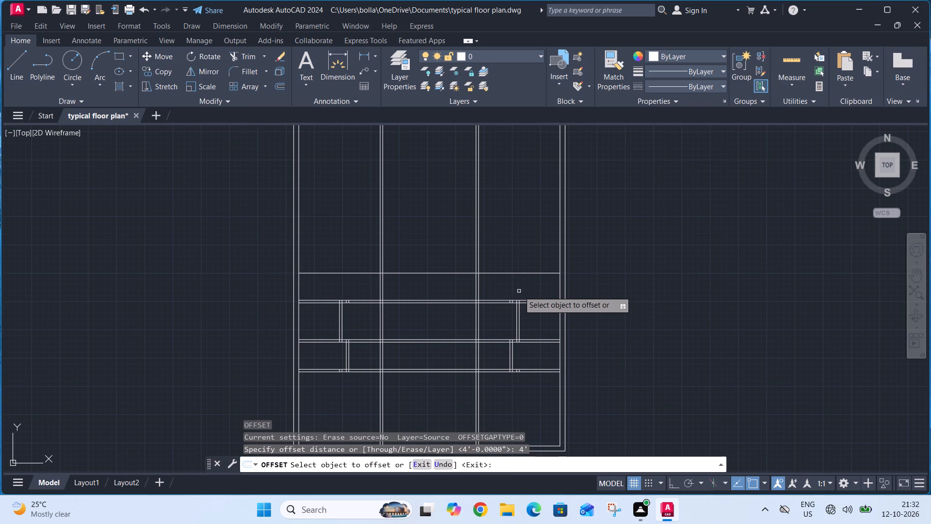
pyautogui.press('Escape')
# Measure the vertical gap between the new offset line and the horizontal partition below it, along the right outer wall.
pyautogui.click(367, 52)
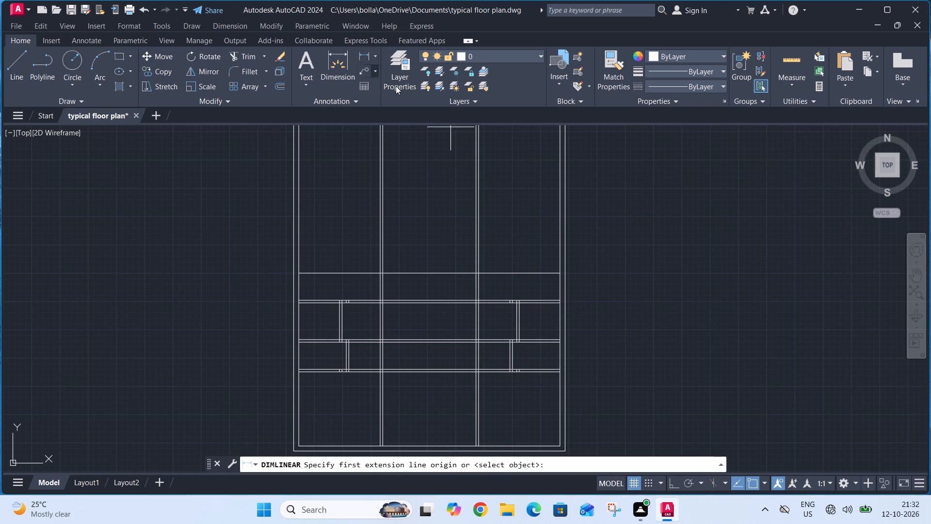
pyautogui.scroll(3, 559, 281)
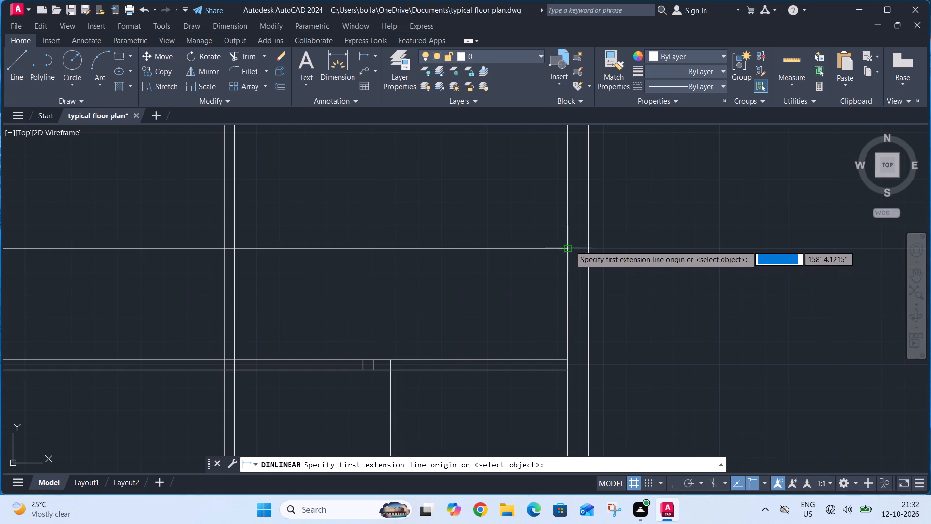
pyautogui.click(566, 248)
pyautogui.click(565, 360)
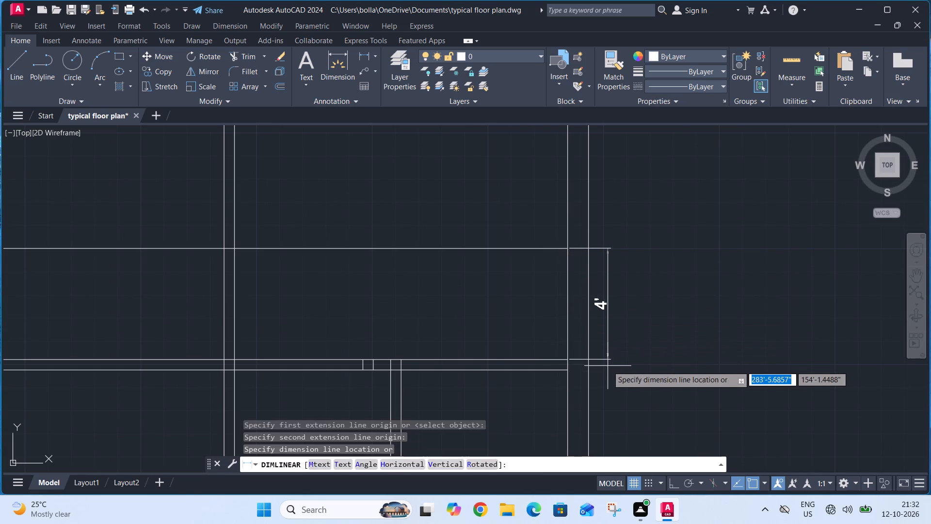
pyautogui.press('Escape')
pyautogui.write('op')
pyautogui.press('Escape')
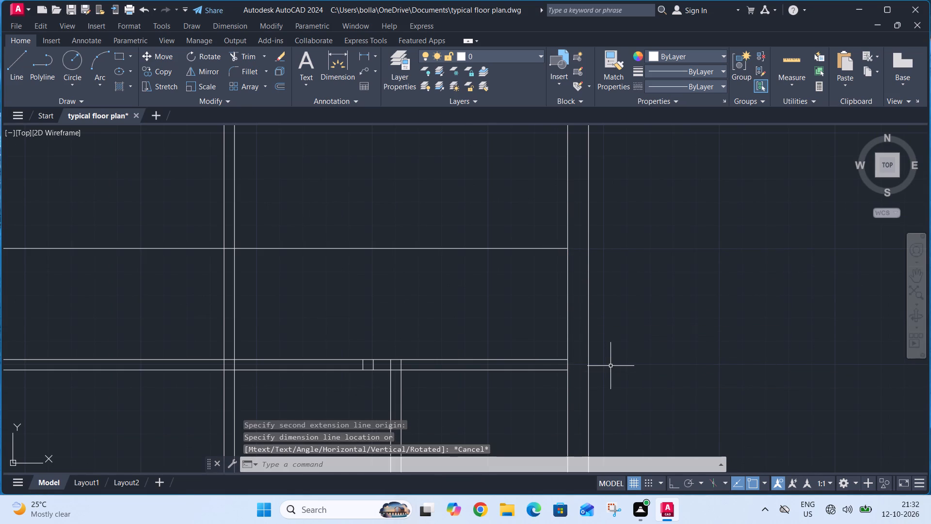
# Offset the new topmost horizontal line 4.5" upward to give the partition its thickness.
pyautogui.write('o 4.5"')
pyautogui.press('Return')
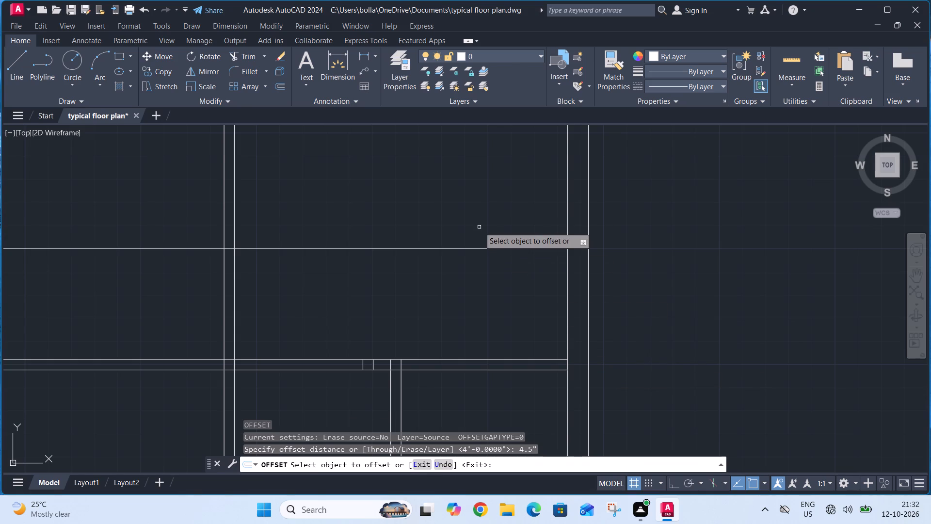
pyautogui.click(480, 248)
pyautogui.click(489, 226)
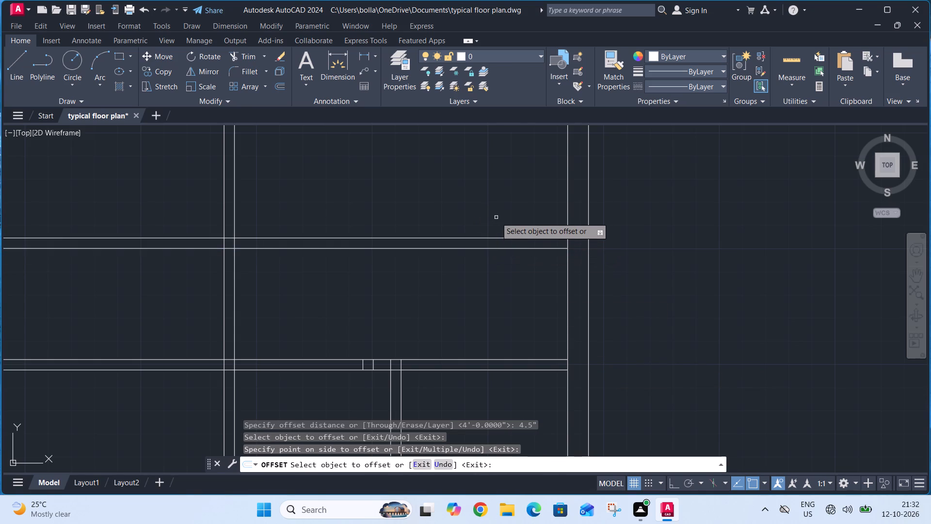
pyautogui.press('Escape')
# Measure the horizontal distance from the right 6' partition to the inner face of the right outer wall.
pyautogui.scroll(-2, 497, 208)
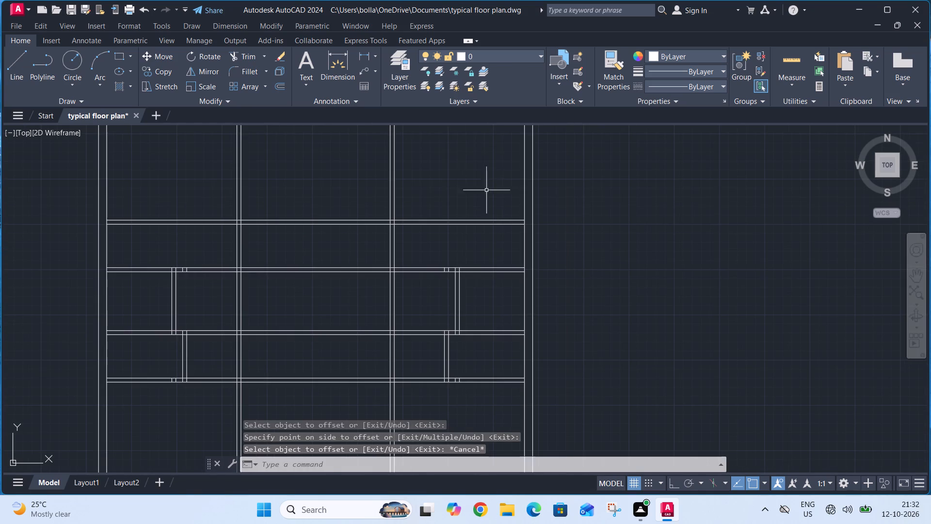
pyautogui.click(364, 56)
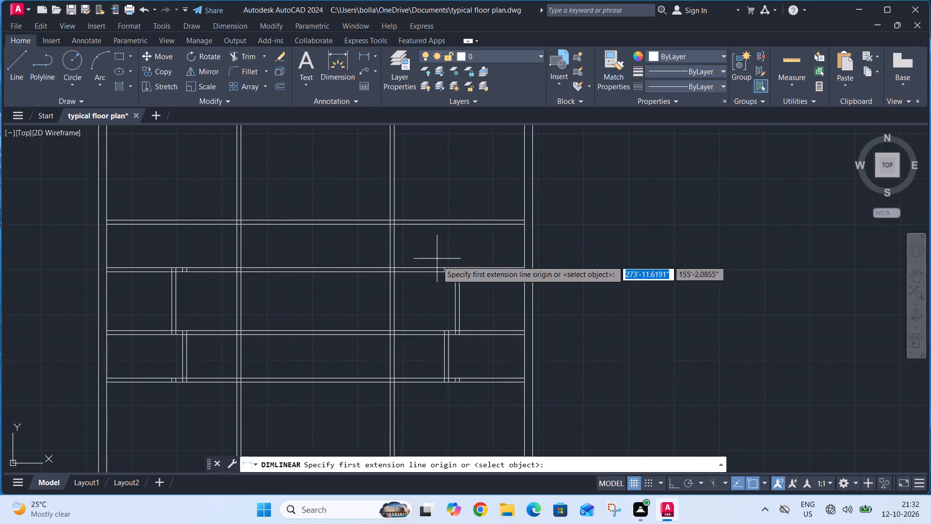
pyautogui.scroll(2, 451, 274)
pyautogui.click(473, 256)
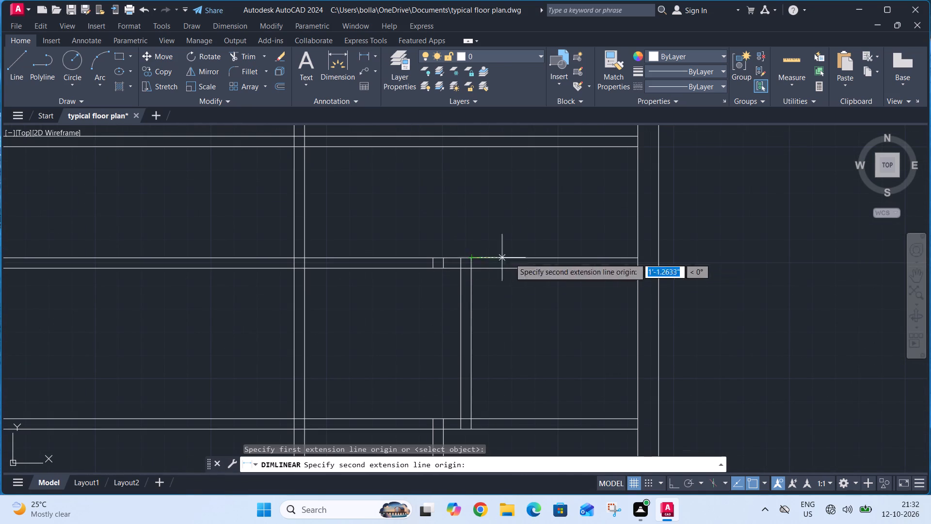
pyautogui.click(638, 254)
pyautogui.press('Escape')
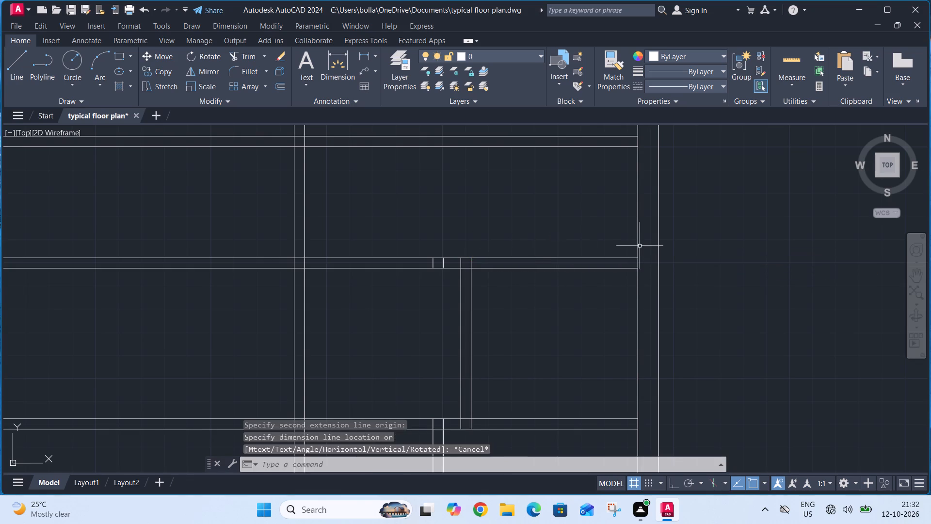
# With ortho on, stretch the right line of the right 6' partition 4'4.5" upward to the top line of the topmost horizontal partition.
pyautogui.scroll(-1, 640, 247)
pyautogui.click(544, 289)
pyautogui.click(515, 296)
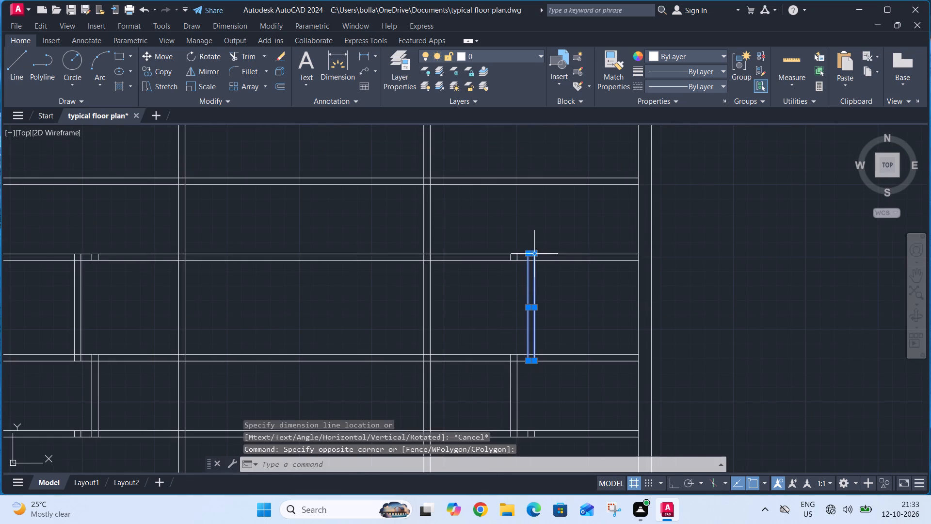
pyautogui.scroll(3, 537, 251)
pyautogui.click(530, 262)
pyautogui.scroll(-2, 535, 229)
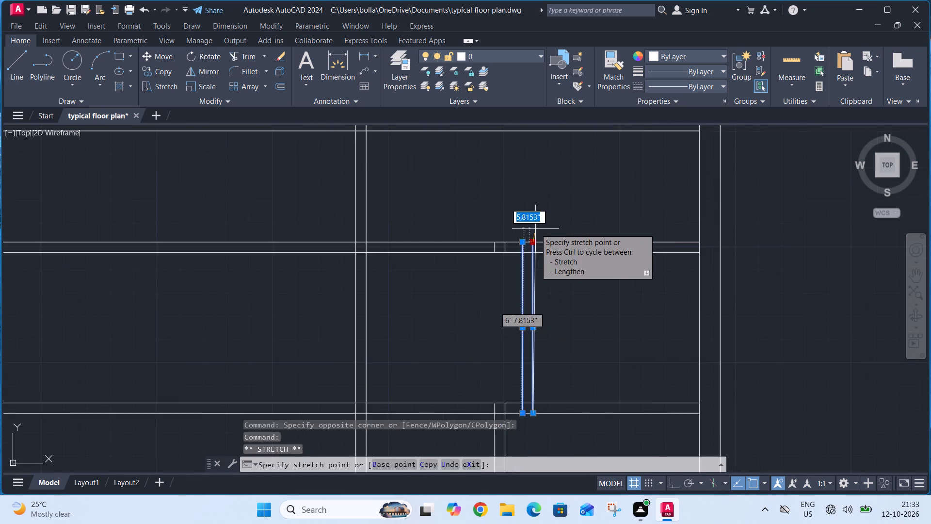
pyautogui.scroll(-1, 535, 229)
pyautogui.middleClick(531, 218)
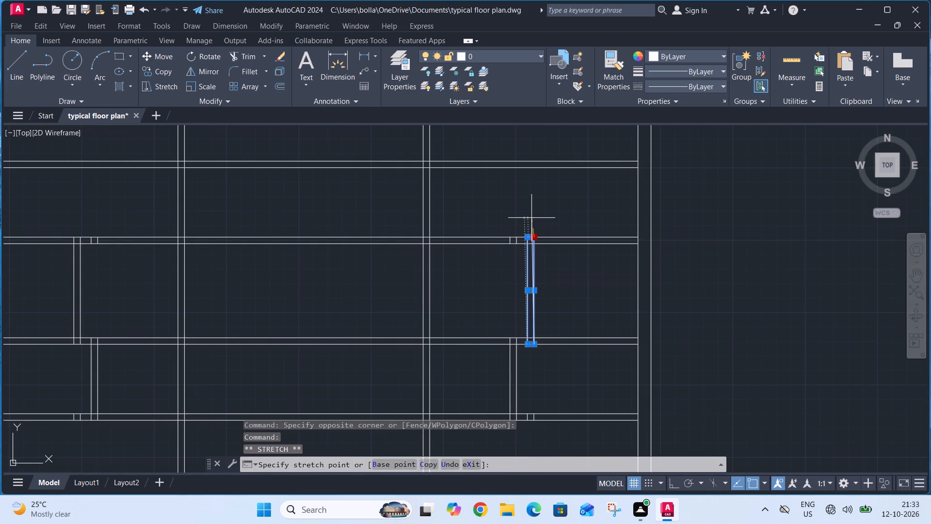
pyautogui.press('F8')
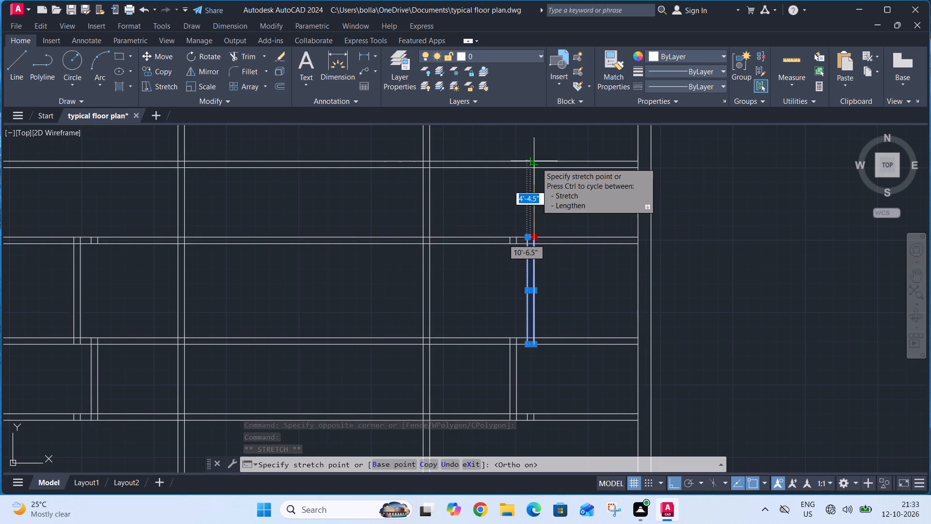
pyautogui.scroll(3, 536, 162)
pyautogui.click(530, 157)
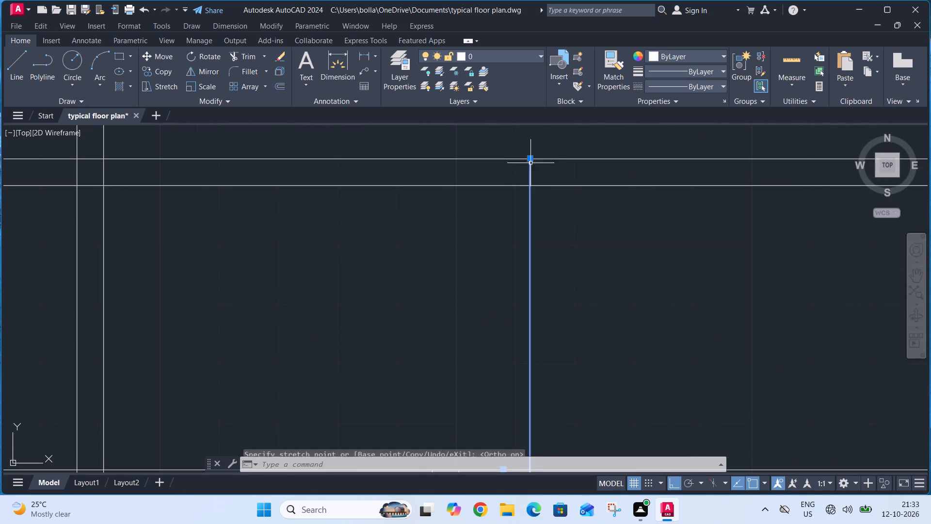
pyautogui.press('Escape')
# Stretch the left line of the right 6' partition upward to the top line of the topmost horizontal partition.
pyautogui.scroll(-4, 525, 191)
pyautogui.scroll(3, 516, 225)
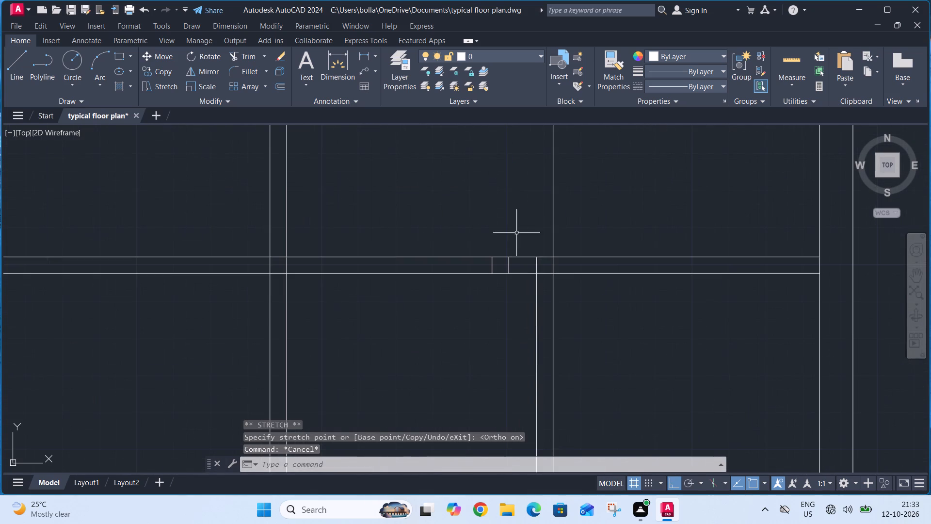
pyautogui.click(536, 271)
pyautogui.moveTo(537, 220); pyautogui.dragTo(502, 352, button='middle')
pyautogui.moveTo(502, 387); pyautogui.dragTo(503, 371)
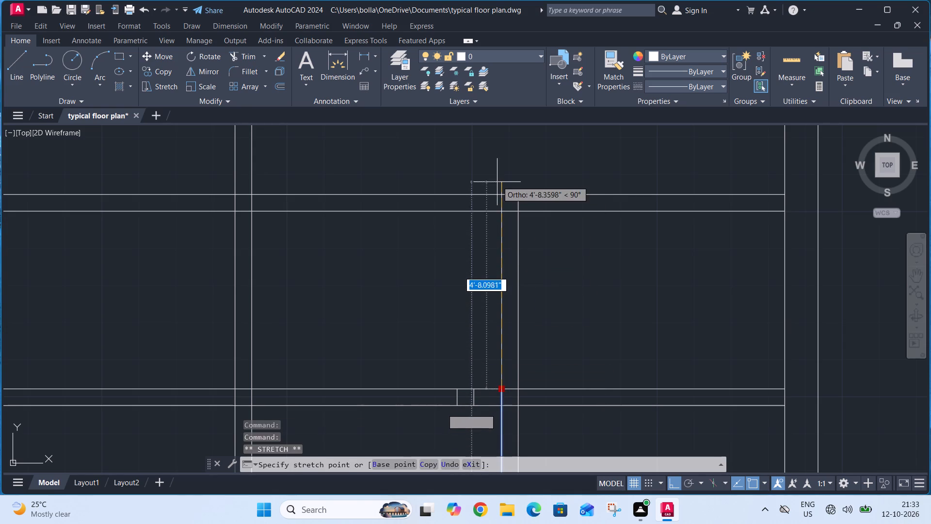
pyautogui.click(500, 193)
pyautogui.press('Escape')
# Stretch the right line of the left 6' partition upward to the top line of the topmost horizontal partition.
pyautogui.scroll(-4, 520, 176)
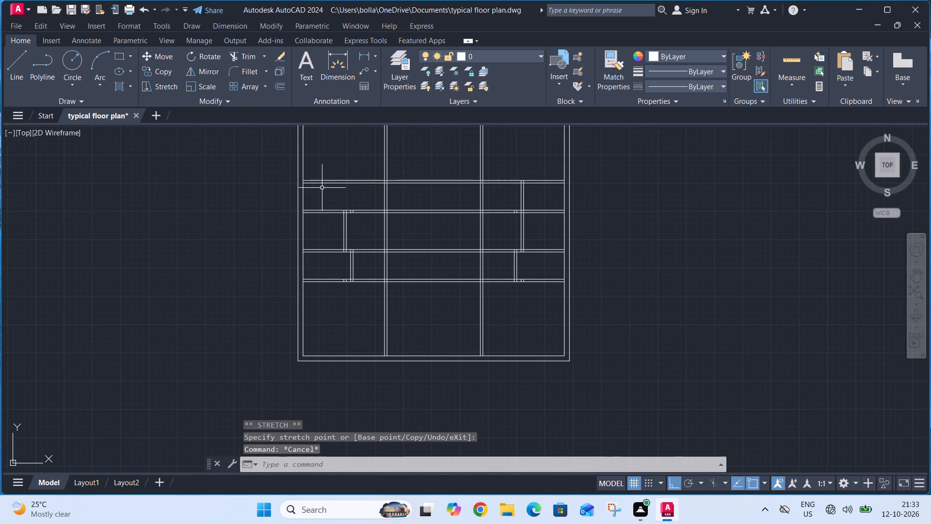
pyautogui.moveTo(322, 188); pyautogui.dragTo(337, 269, button='middle')
pyautogui.scroll(3, 357, 305)
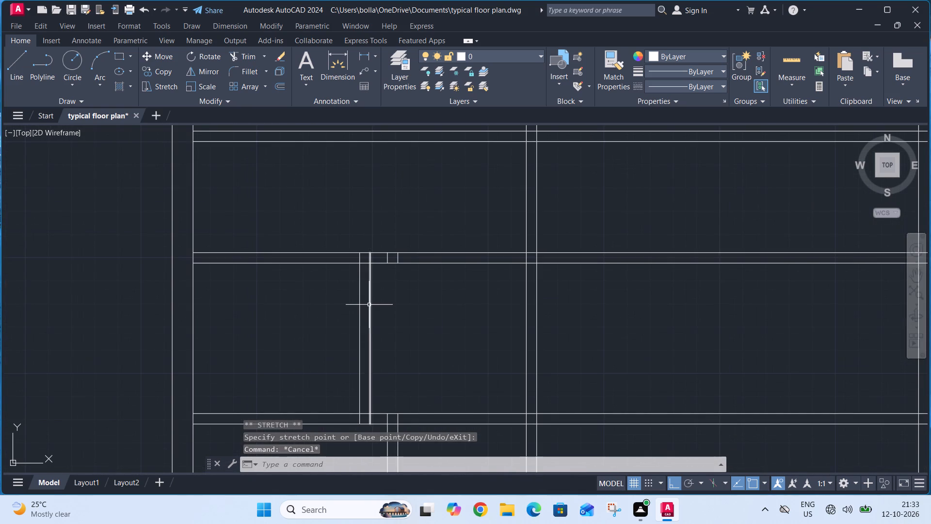
pyautogui.click(369, 305)
pyautogui.scroll(2, 372, 253)
pyautogui.click(364, 252)
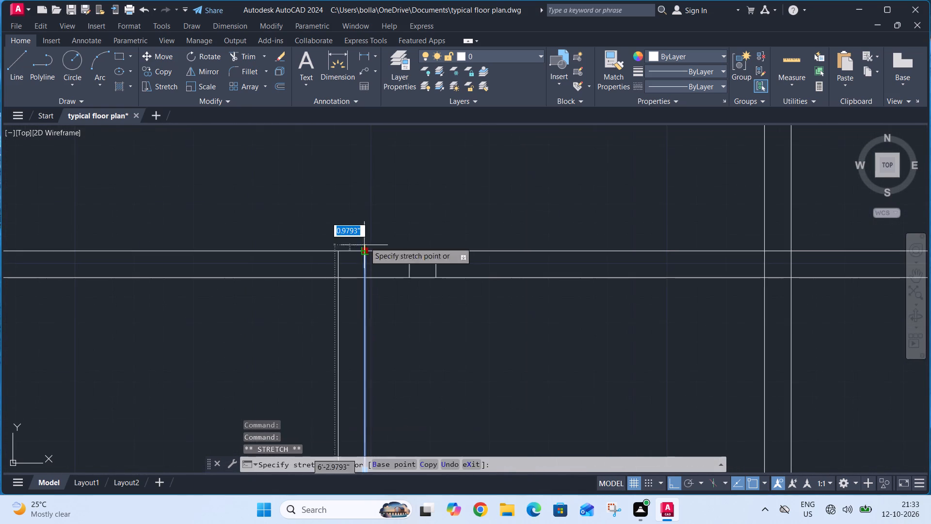
pyautogui.scroll(-2, 370, 214)
pyautogui.moveTo(370, 214); pyautogui.dragTo(371, 376, button='middle')
pyautogui.scroll(1, 371, 377)
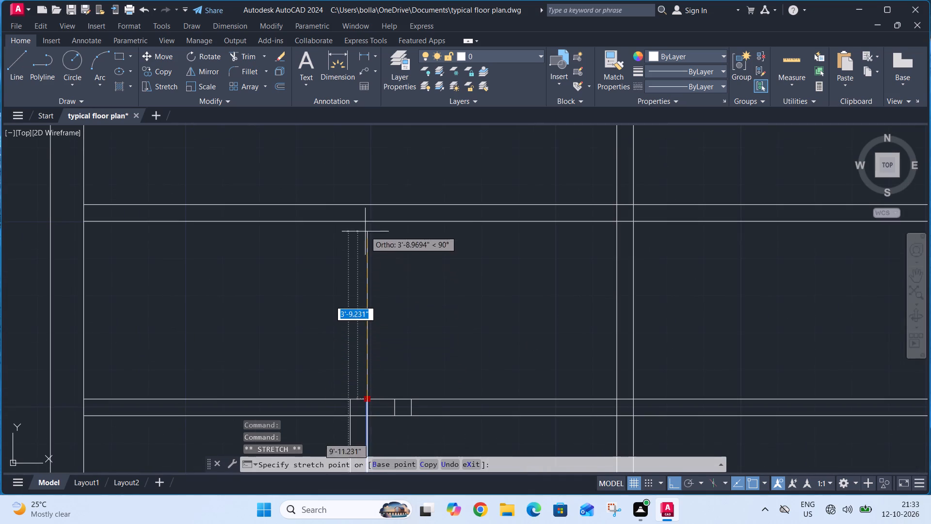
pyautogui.click(366, 203)
pyautogui.press('Escape')
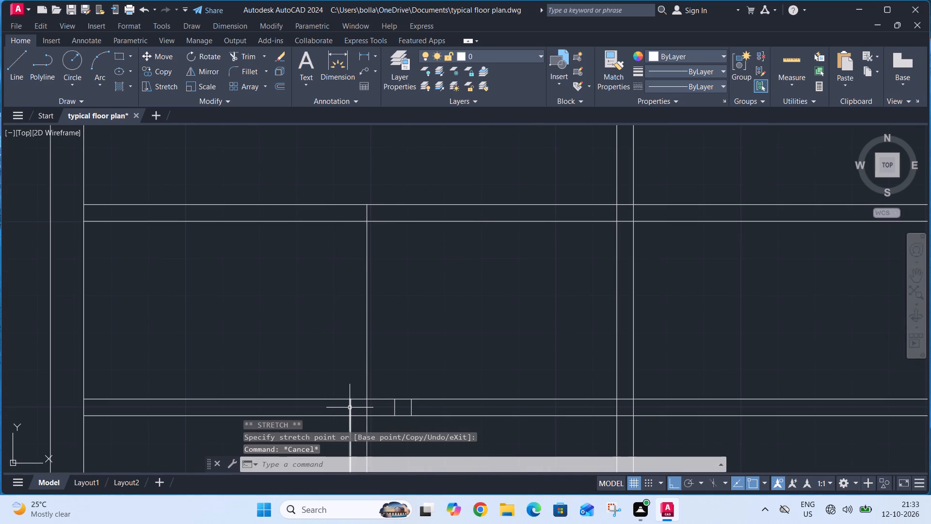
# Stretch the left line of the left 6' partition upward to the top line of the topmost horizontal partition.
pyautogui.click(351, 408)
pyautogui.click(350, 402)
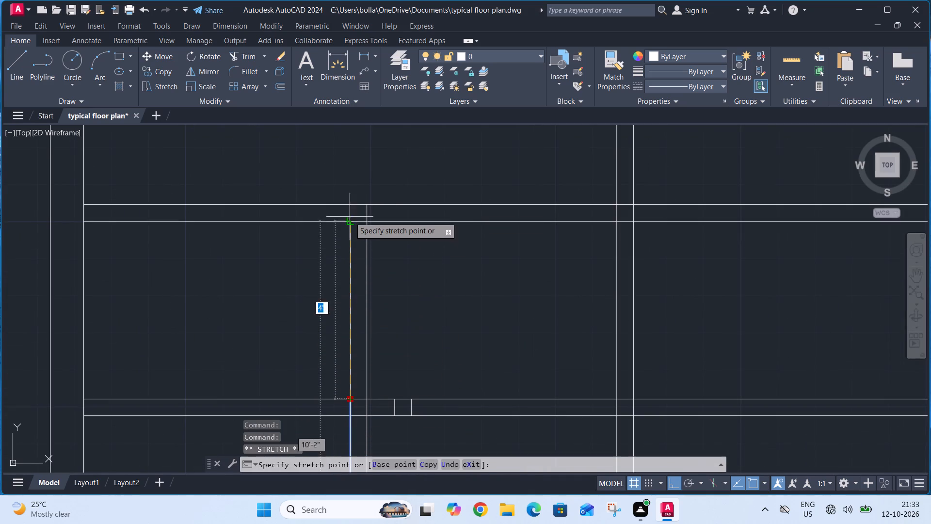
pyautogui.click(350, 204)
pyautogui.press('Escape')
# Delete the four pairs of short leftover vertical stubs inside the horizontal partitions on both sides of the plan.
pyautogui.scroll(-3, 377, 262)
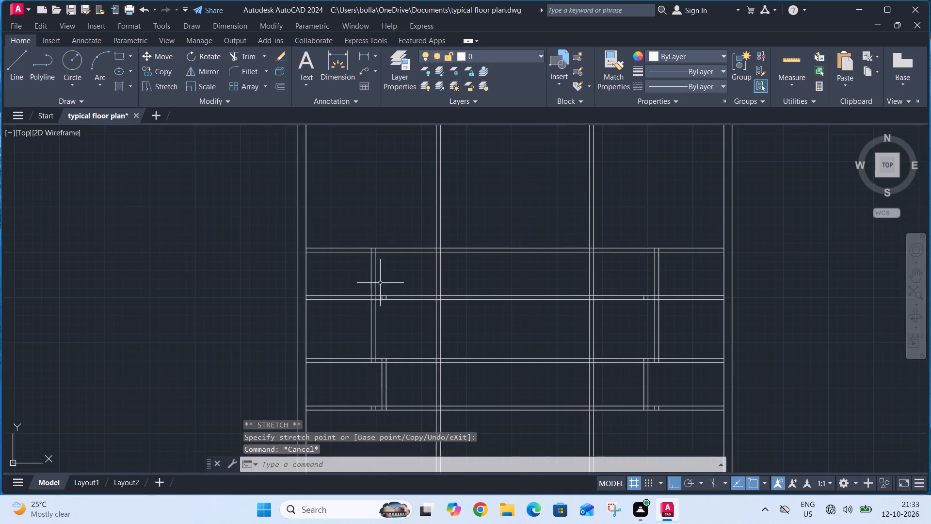
pyautogui.scroll(3, 385, 298)
pyautogui.click(396, 297)
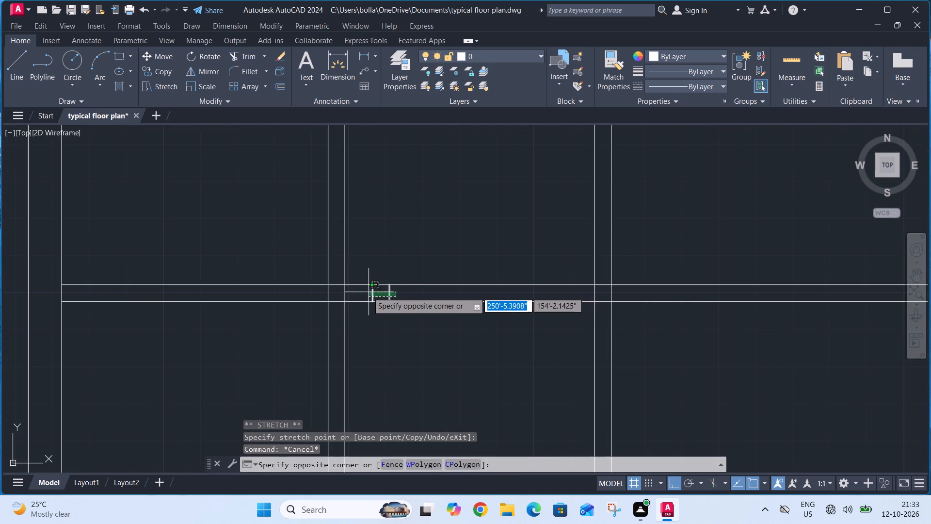
pyautogui.click(364, 294)
pyautogui.scroll(-4, 366, 293)
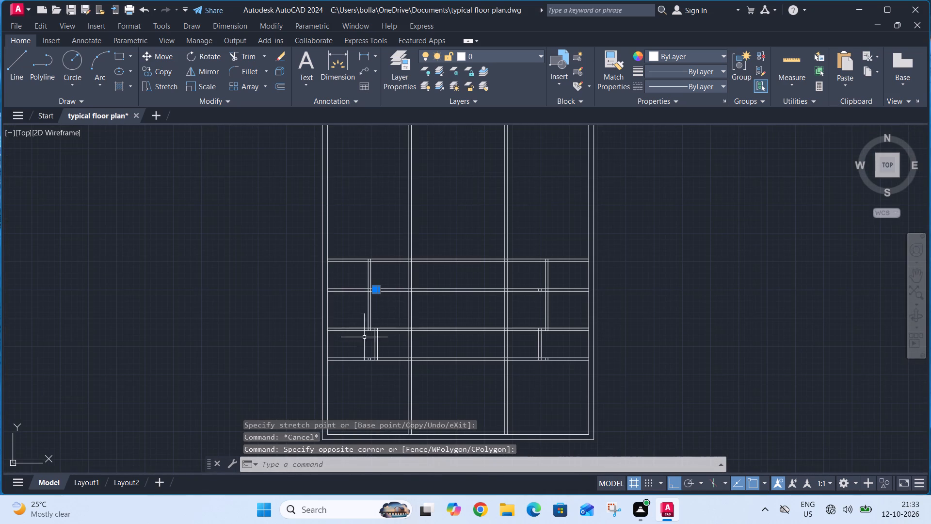
pyautogui.scroll(4, 364, 360)
pyautogui.click(410, 361)
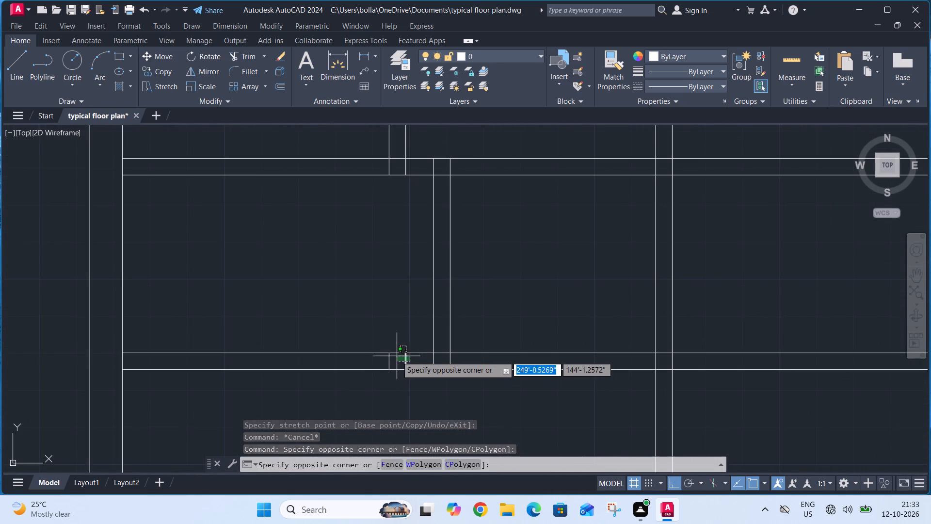
pyautogui.click(380, 360)
pyautogui.scroll(-4, 383, 355)
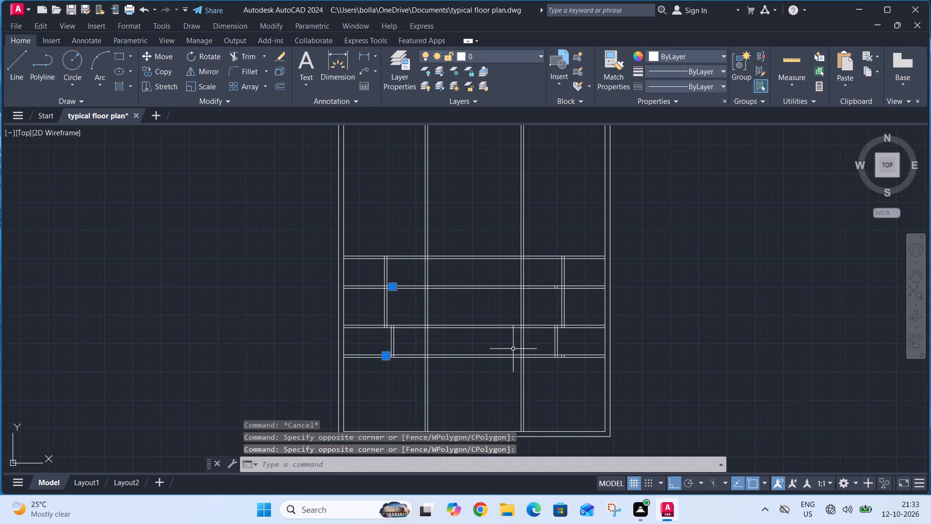
pyautogui.scroll(4, 566, 359)
pyautogui.click(568, 344)
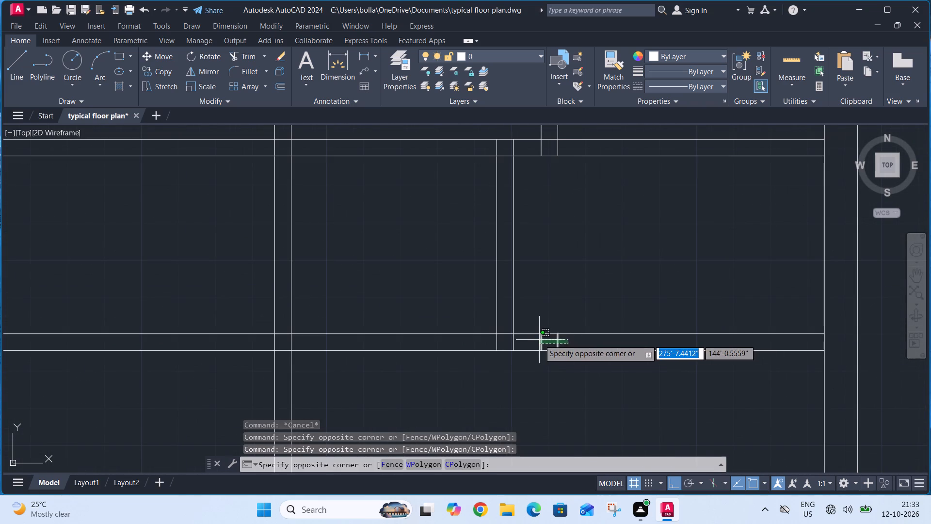
pyautogui.click(539, 340)
pyautogui.scroll(-3, 539, 345)
pyautogui.scroll(3, 532, 234)
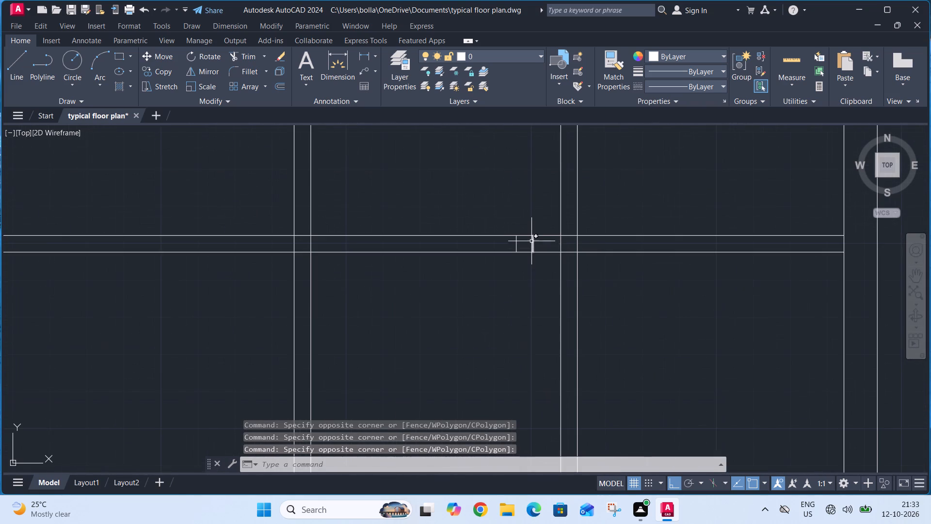
pyautogui.click(538, 245)
pyautogui.click(509, 243)
pyautogui.press('Delete')
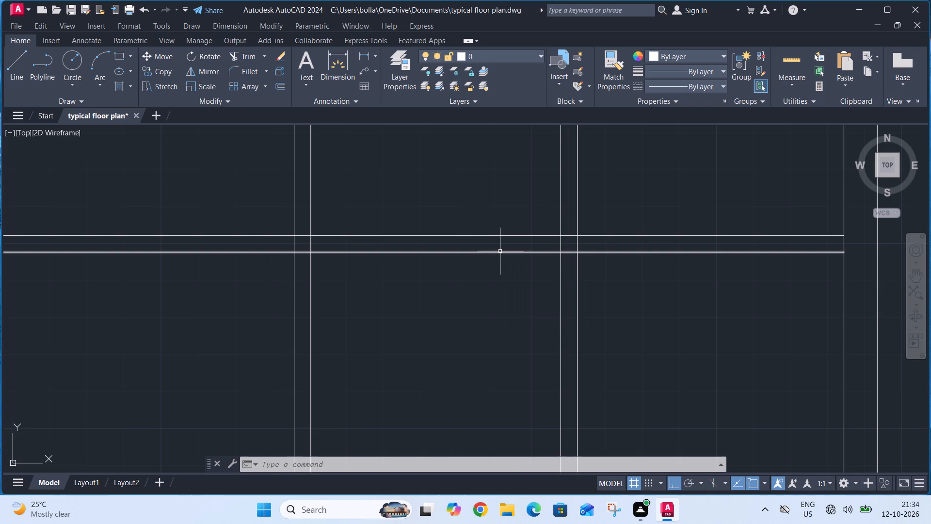
# Trim the two upper horizontal partitions away between the left and right 6' partitions, across all three bays.
pyautogui.scroll(-4, 505, 248)
pyautogui.scroll(1, 518, 258)
pyautogui.moveTo(518, 258); pyautogui.dragTo(518, 260, button='middle')
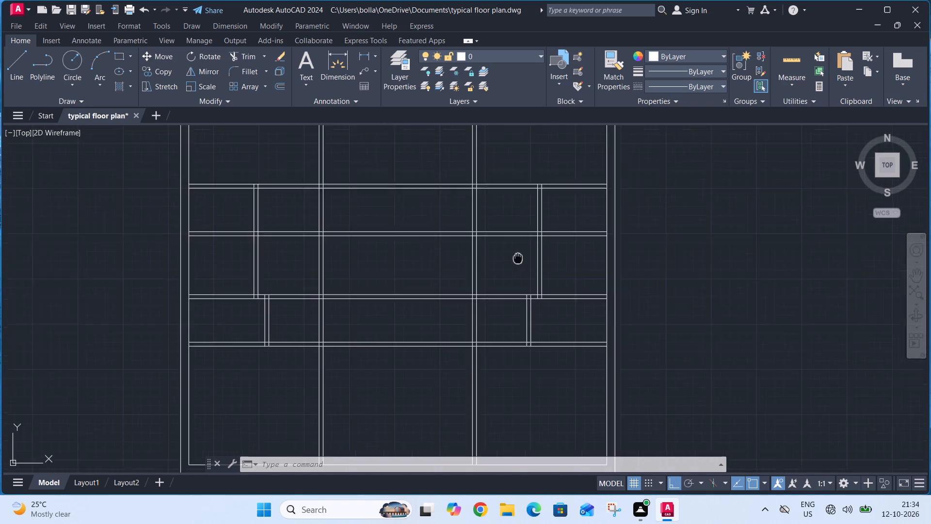
pyautogui.moveTo(518, 260); pyautogui.dragTo(546, 373, button='middle')
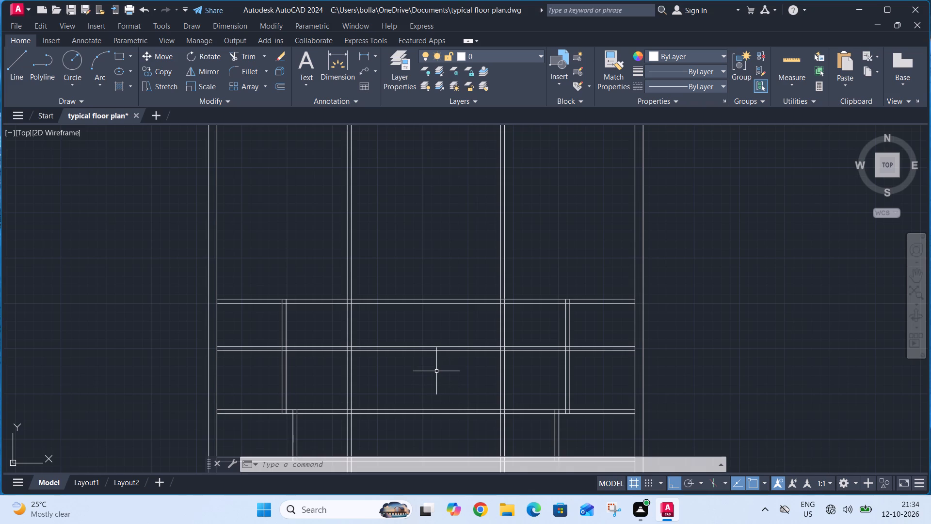
pyautogui.write('tr')
pyautogui.press('space')
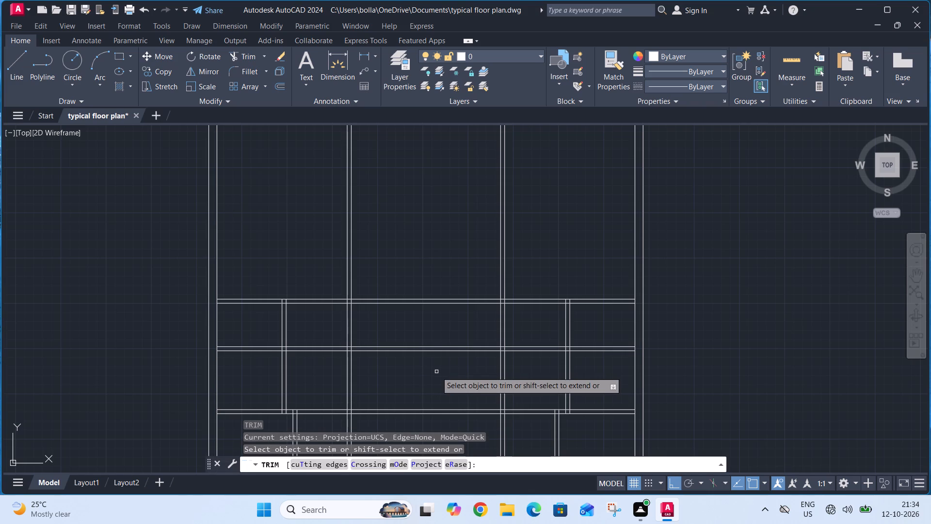
pyautogui.click(328, 384)
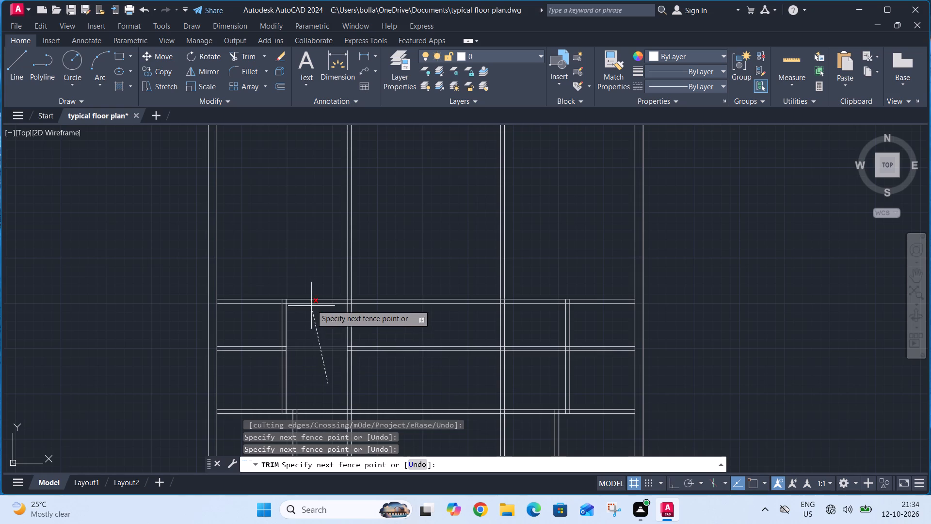
pyautogui.click(310, 292)
pyautogui.moveTo(400, 372); pyautogui.dragTo(400, 366)
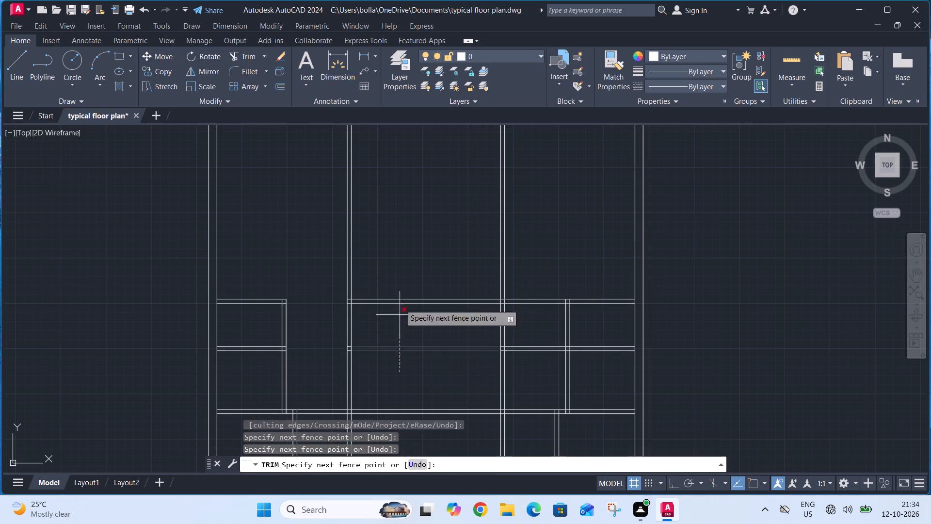
pyautogui.click(406, 276)
pyautogui.click(526, 367)
pyautogui.click(539, 271)
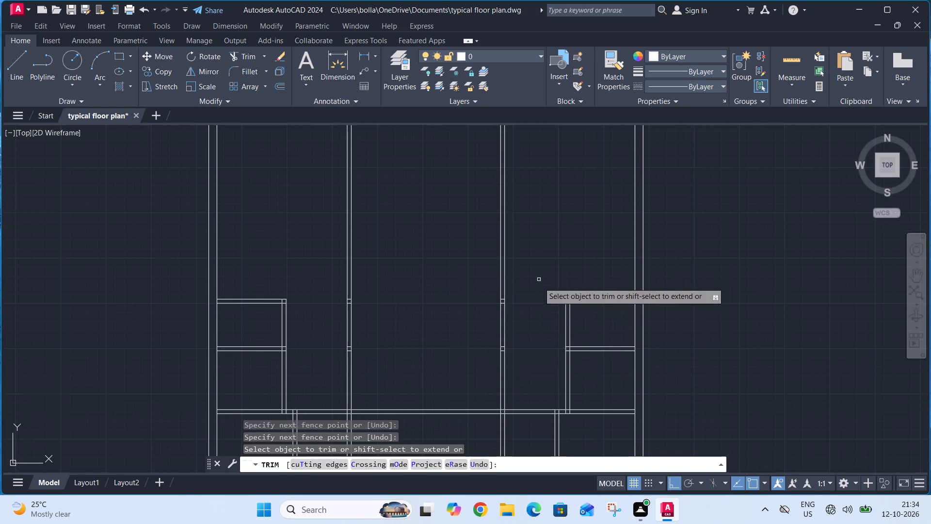
# Trim the two central vertical partitions away above the horizontal partition at the base of the 6' partitions.
pyautogui.click(531, 305)
pyautogui.click(482, 334)
pyautogui.click(533, 264)
pyautogui.click(447, 263)
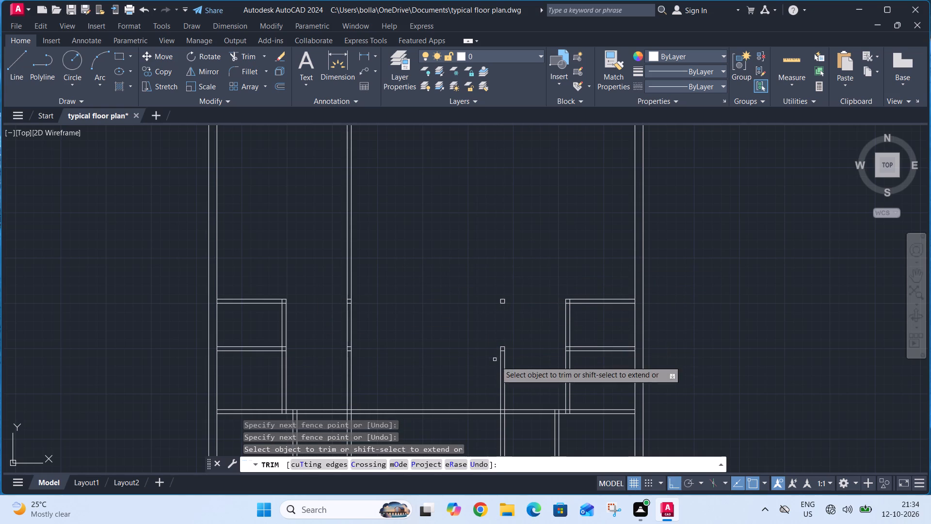
pyautogui.click(518, 378)
pyautogui.click(466, 384)
pyautogui.click(396, 384)
pyautogui.click(335, 385)
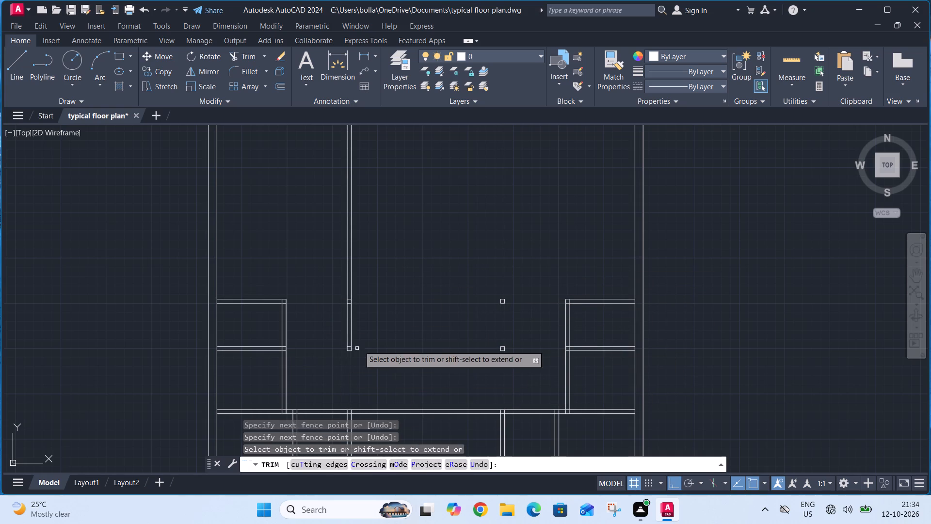
pyautogui.click(379, 323)
pyautogui.click(343, 323)
pyautogui.click(373, 277)
pyautogui.click(336, 263)
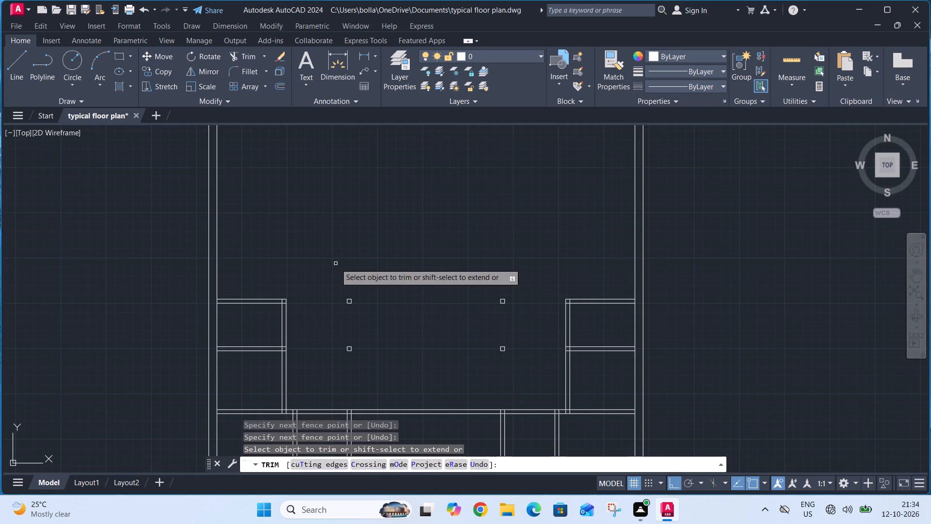
pyautogui.press('Escape')
# Delete the four small leftover squares where the trimmed central partitions crossed.
pyautogui.click(524, 287)
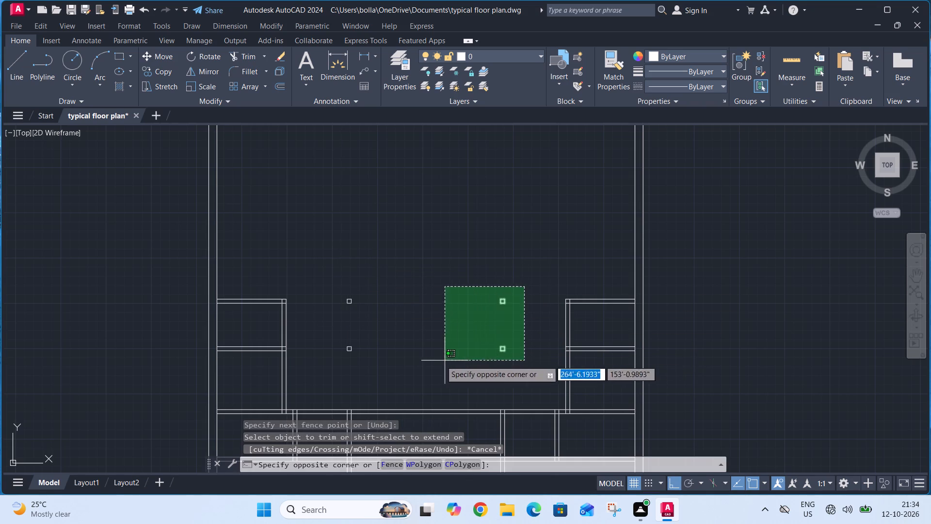
pyautogui.click(333, 368)
pyautogui.press('Delete')
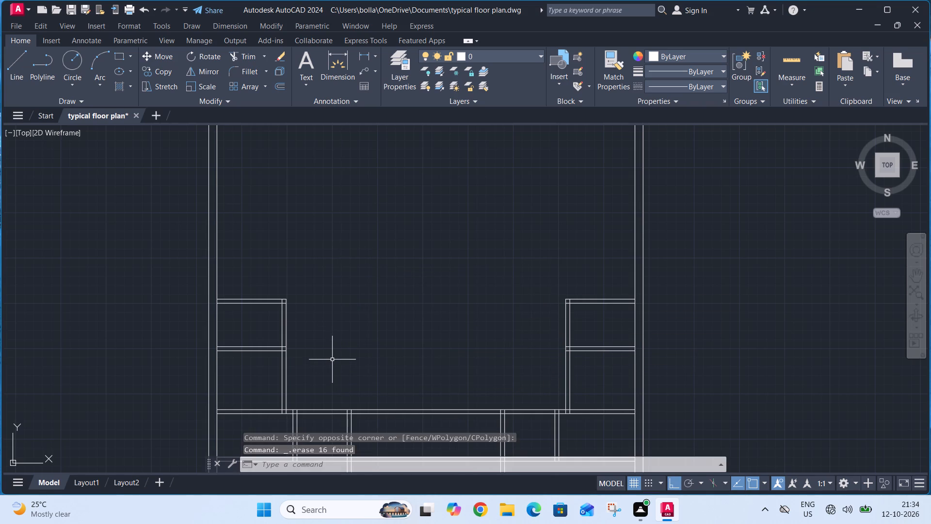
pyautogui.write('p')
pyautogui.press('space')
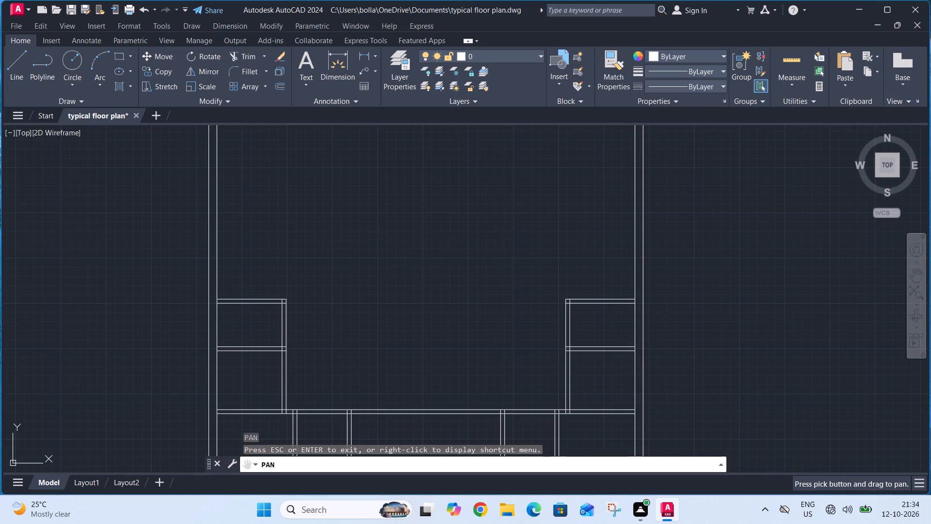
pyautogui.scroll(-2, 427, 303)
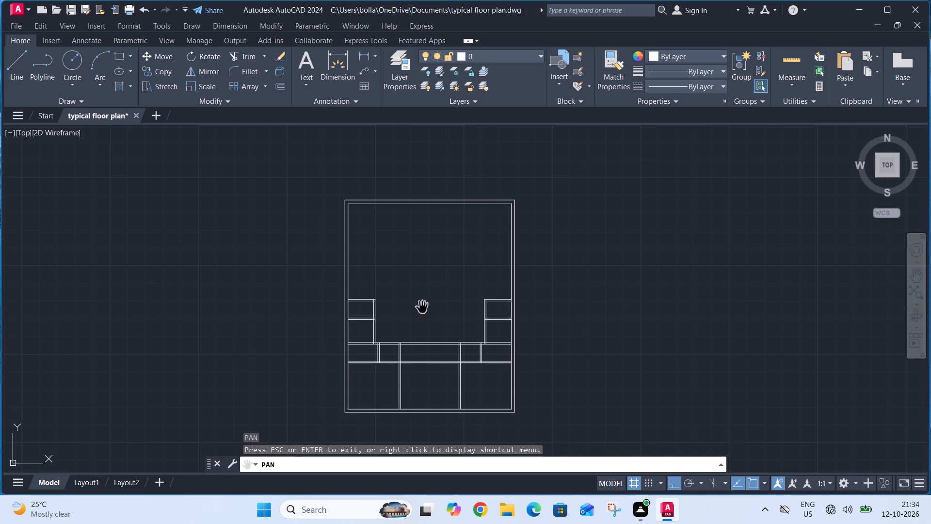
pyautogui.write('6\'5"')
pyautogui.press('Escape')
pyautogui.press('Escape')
# Offset the left line of the right 6' partition 9'5" toward the centre of the plan.
pyautogui.write('o 9')
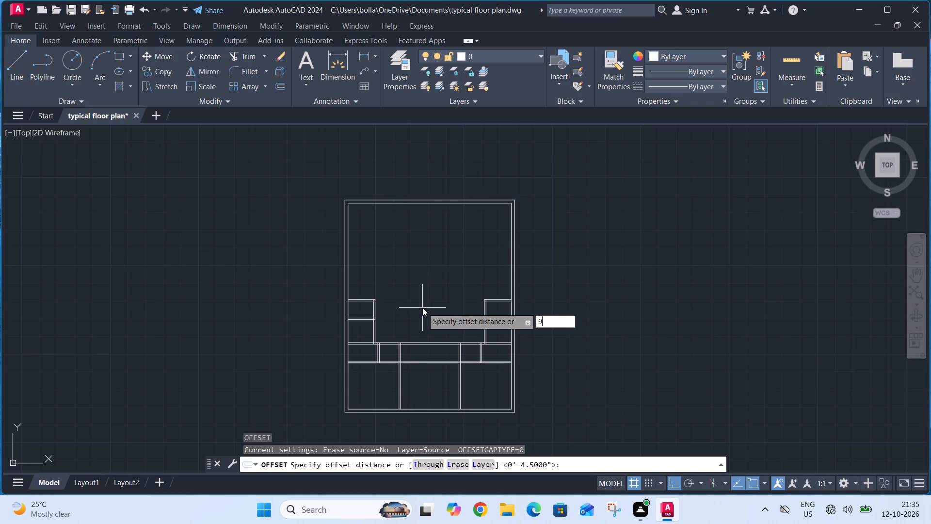
pyautogui.write('\'5"')
pyautogui.press('Return')
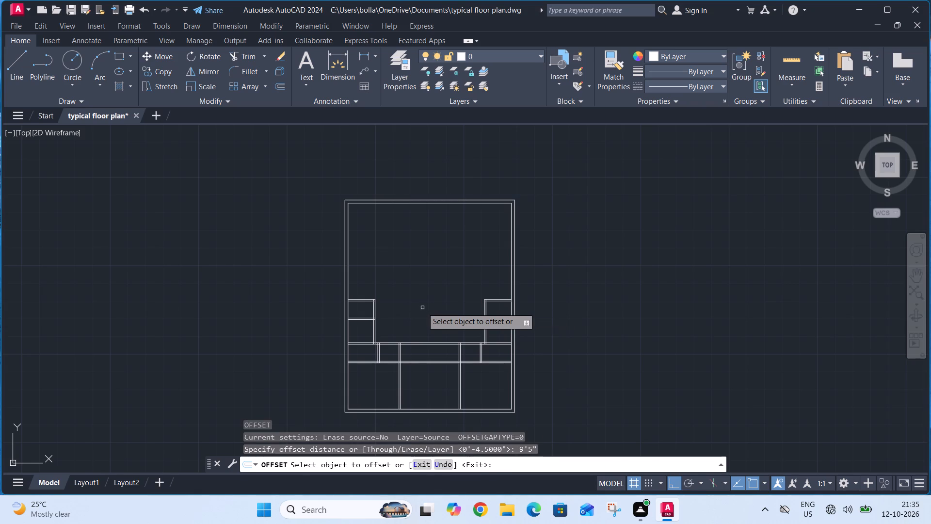
pyautogui.scroll(-1, 423, 308)
pyautogui.scroll(2, 462, 315)
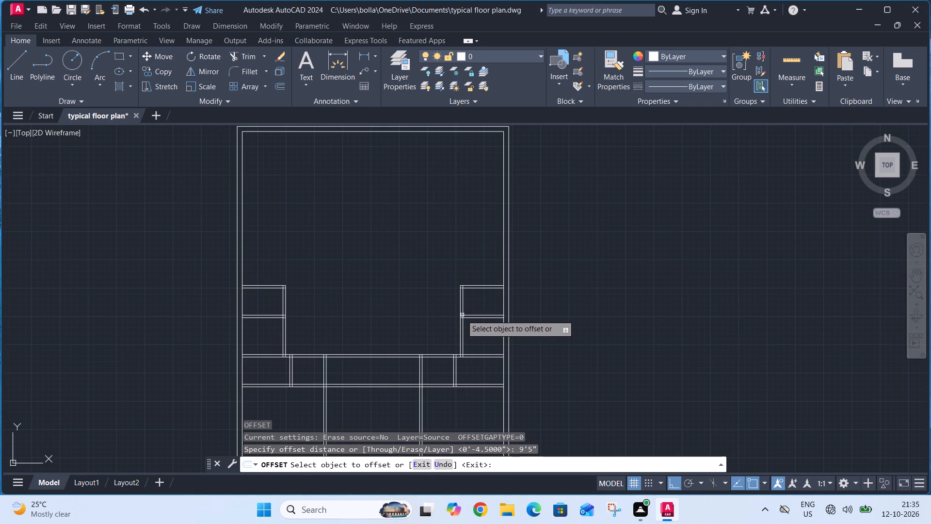
pyautogui.click(460, 323)
pyautogui.click(428, 324)
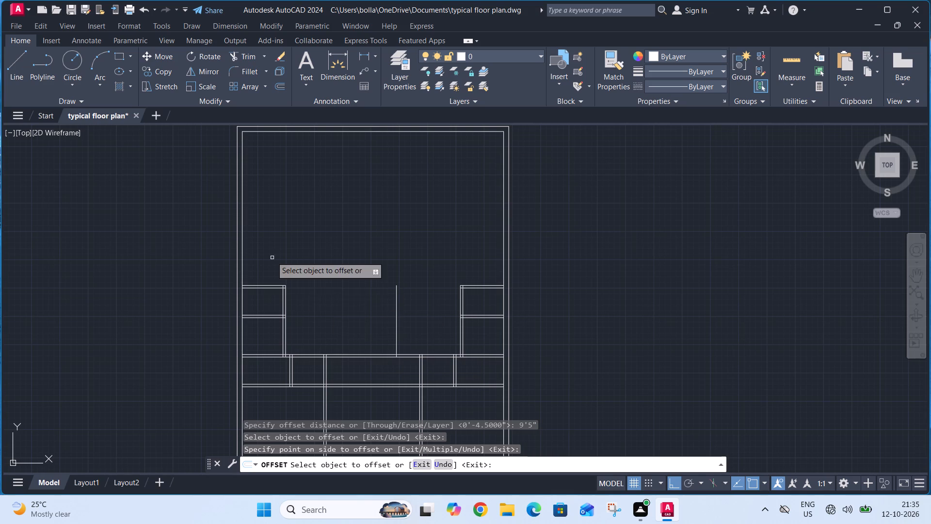
pyautogui.click(286, 332)
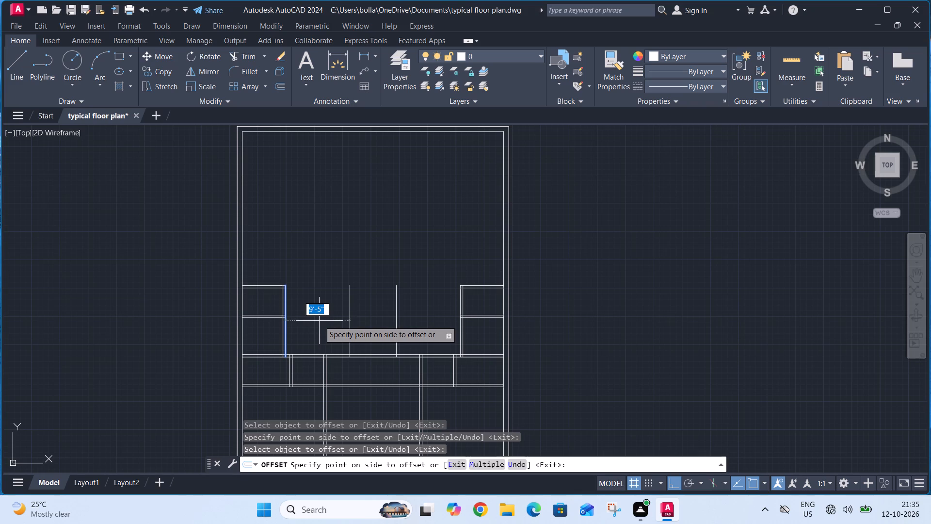
pyautogui.press('Escape')
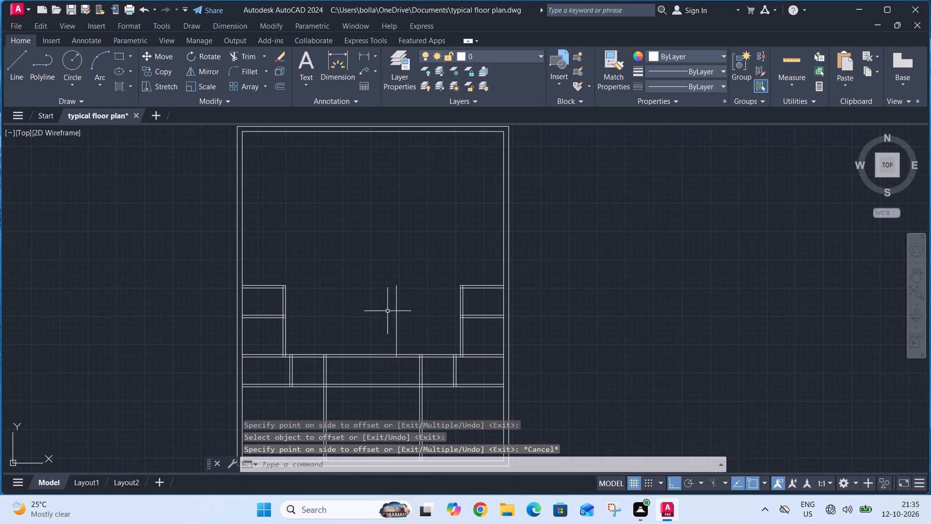
# Delete the vertical line just offset from the right 6' partition toward the centre of the plan.
pyautogui.click(408, 304)
pyautogui.click(392, 314)
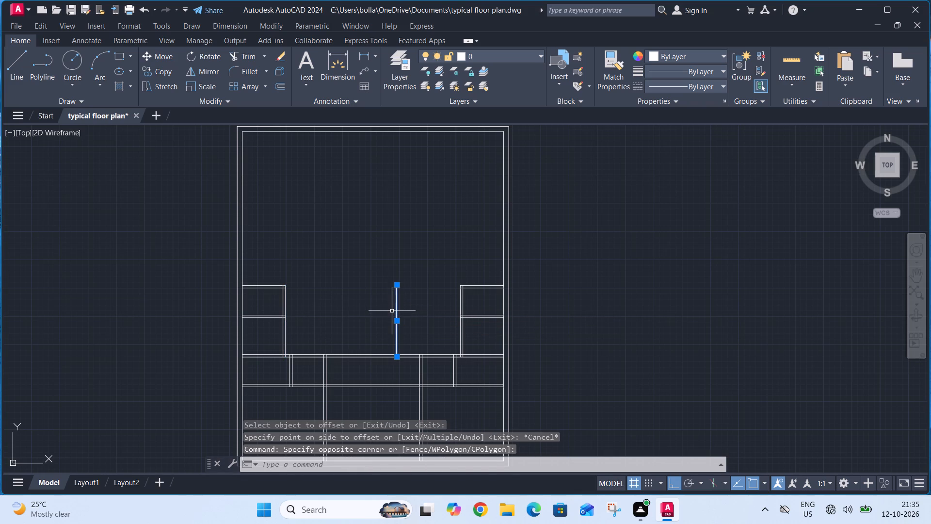
pyautogui.press('Delete')
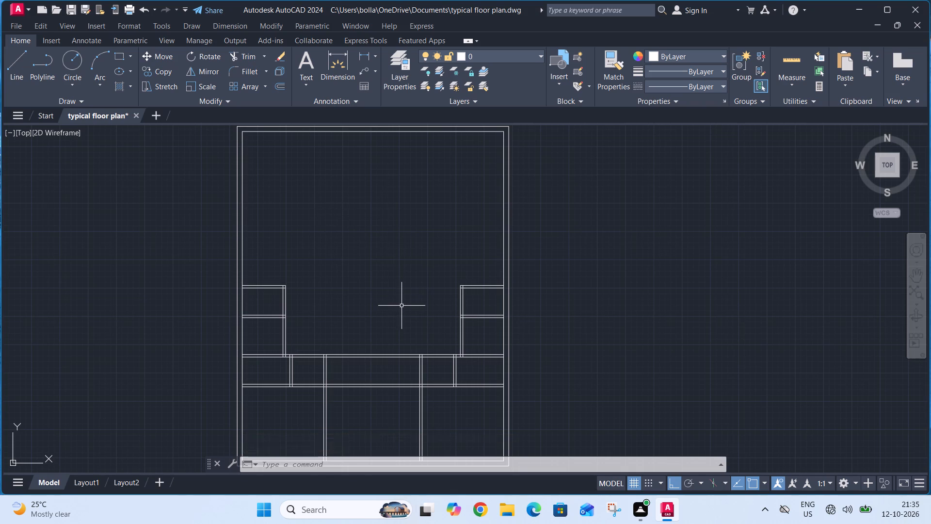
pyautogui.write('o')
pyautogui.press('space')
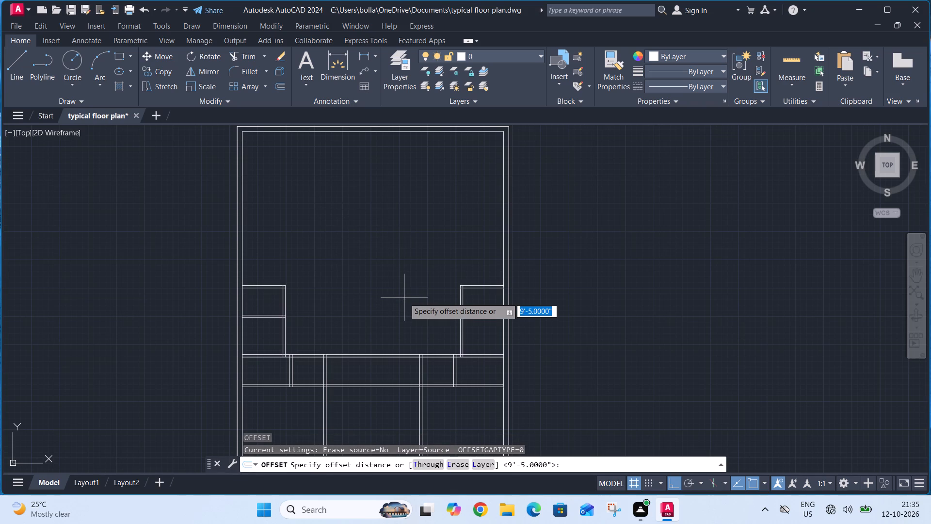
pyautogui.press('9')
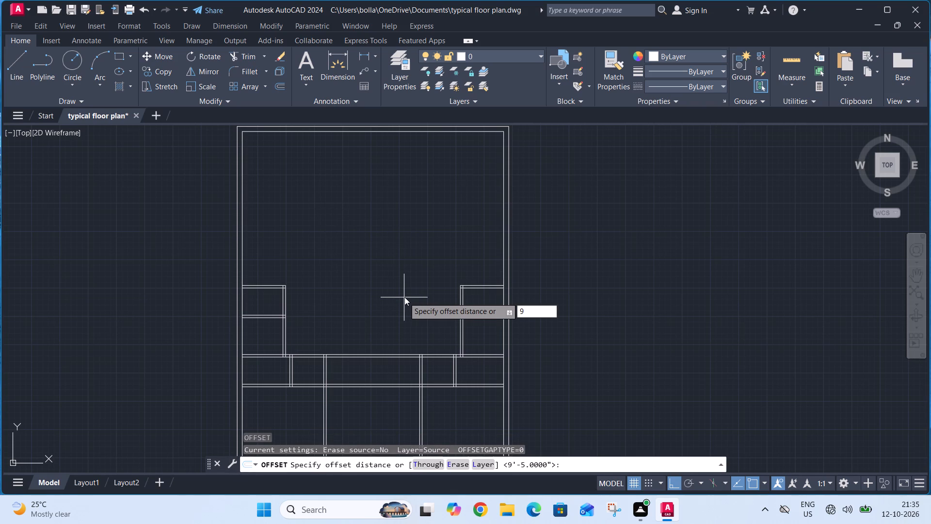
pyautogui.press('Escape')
# Draw a vertical centre line from the midpoint of the inner top wall line straight down to the inner bottom wall line.
pyautogui.moveTo(369, 169); pyautogui.dragTo(372, 271, button='middle')
pyautogui.scroll(1, 372, 271)
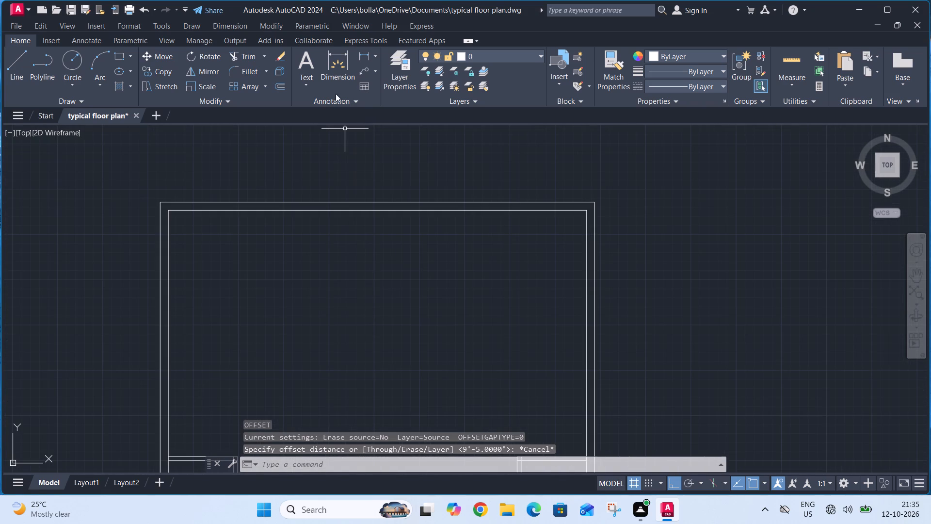
pyautogui.press('l')
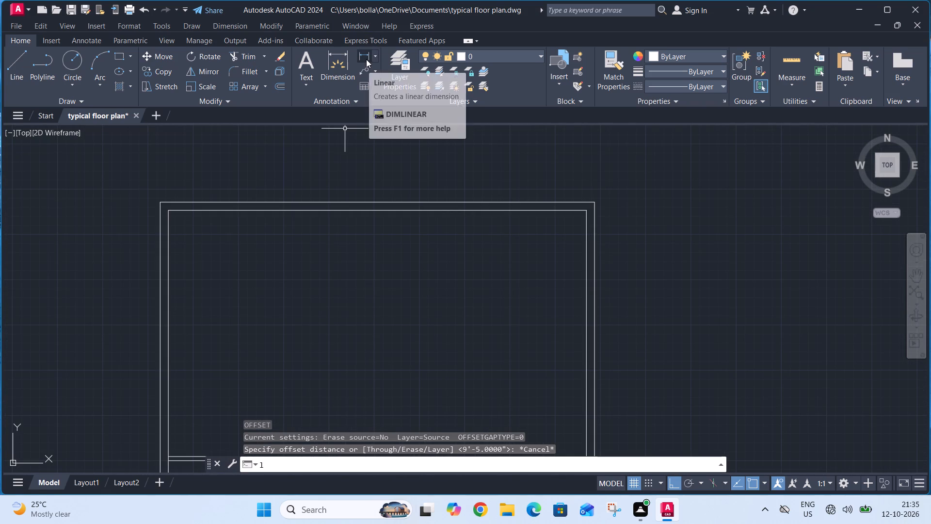
pyautogui.press('Escape')
pyautogui.write('l')
pyautogui.press('space')
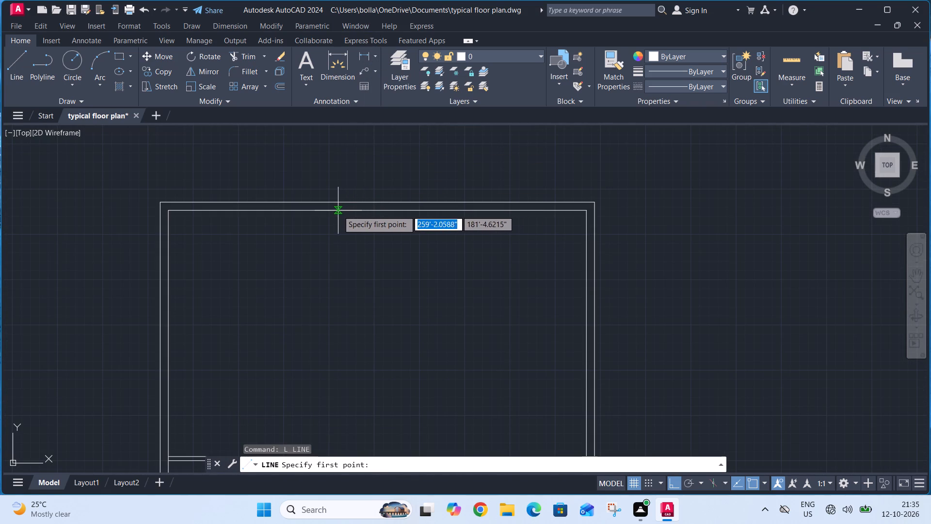
pyautogui.moveTo(316, 209); pyautogui.dragTo(499, 262, button='middle')
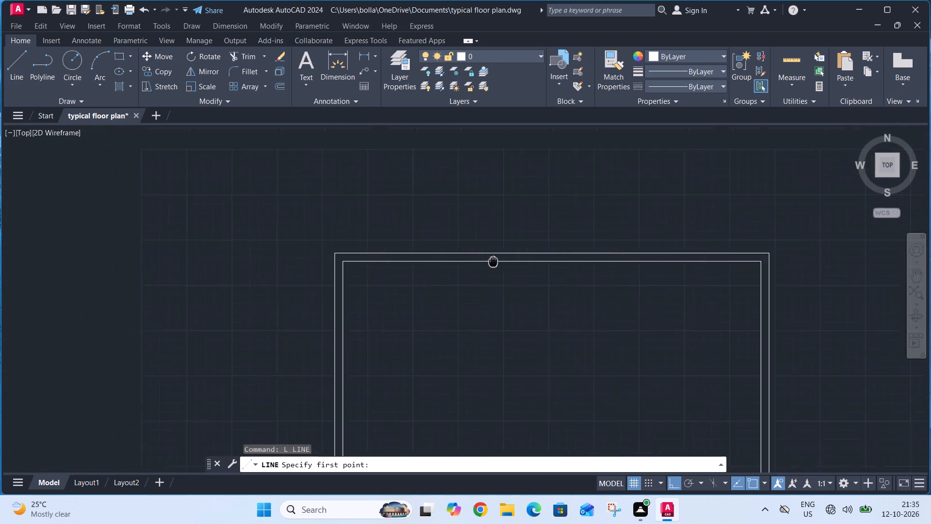
pyautogui.moveTo(499, 262); pyautogui.dragTo(529, 266, button='middle')
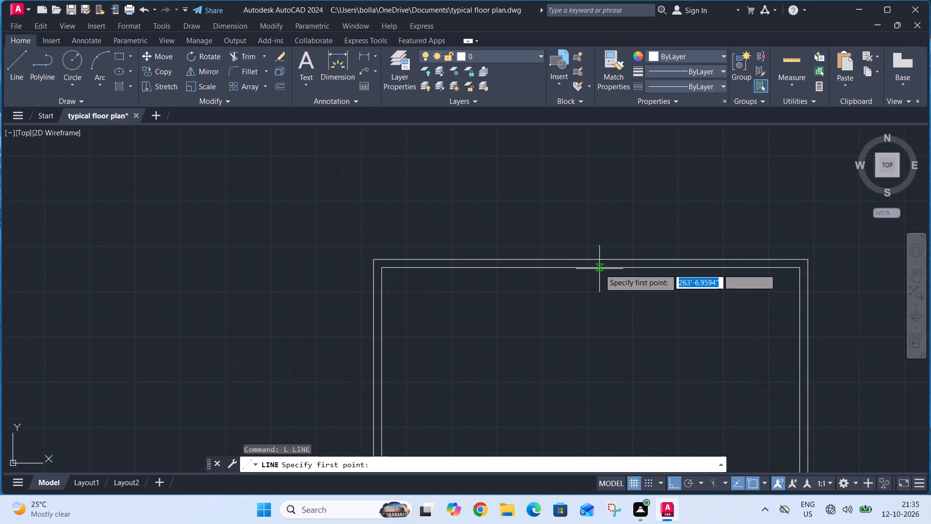
pyautogui.click(588, 267)
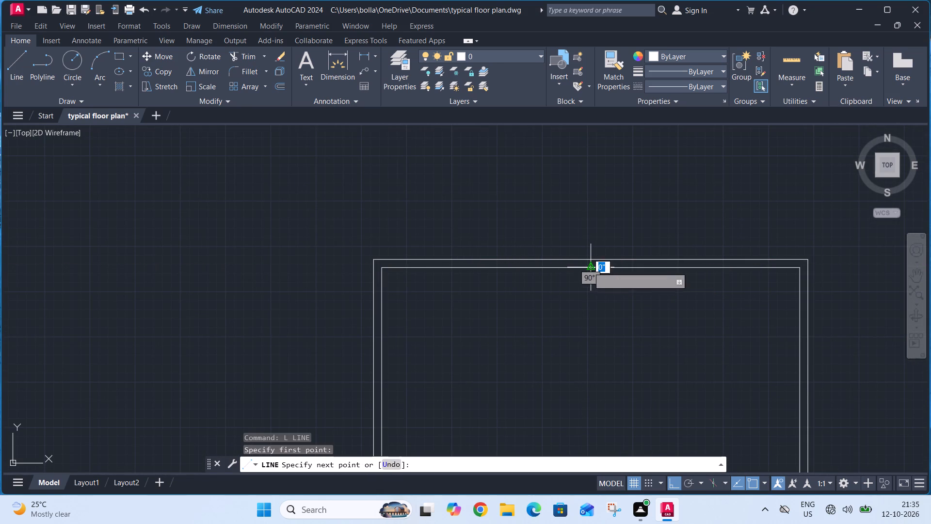
pyautogui.moveTo(588, 286); pyautogui.dragTo(537, 100, button='middle')
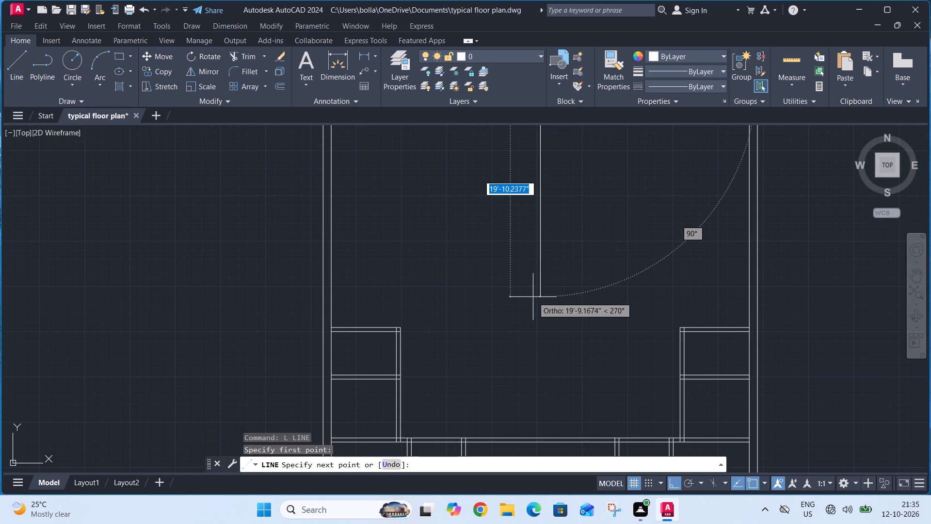
pyautogui.moveTo(535, 297); pyautogui.dragTo(537, 106, button='middle')
pyautogui.scroll(1, 537, 106)
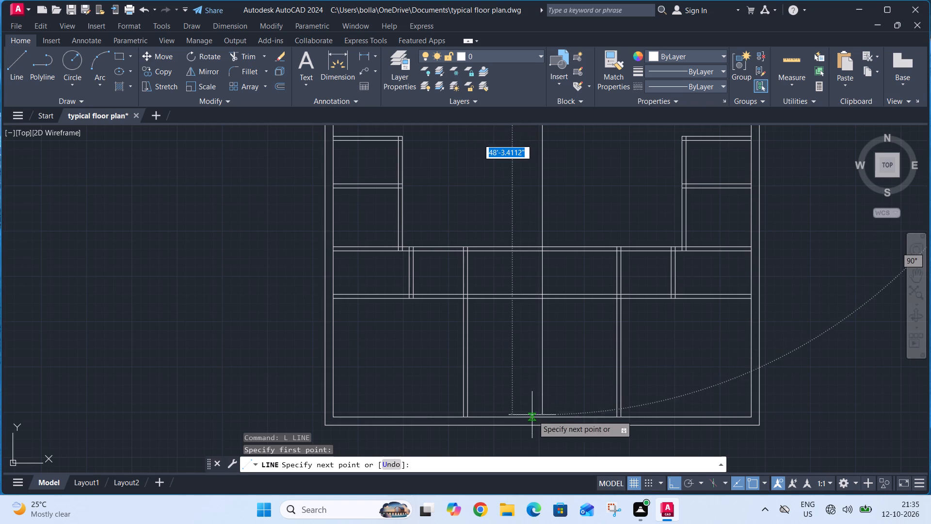
pyautogui.click(545, 418)
pyautogui.press('Escape')
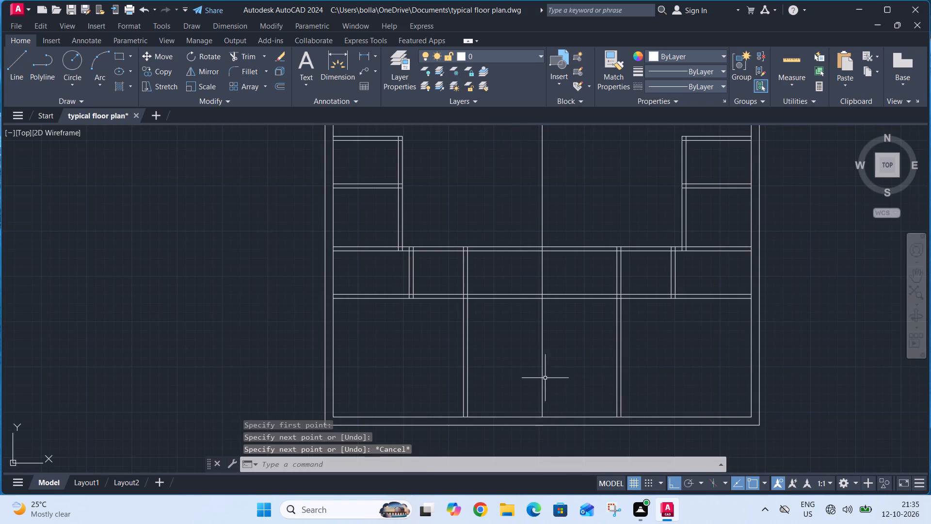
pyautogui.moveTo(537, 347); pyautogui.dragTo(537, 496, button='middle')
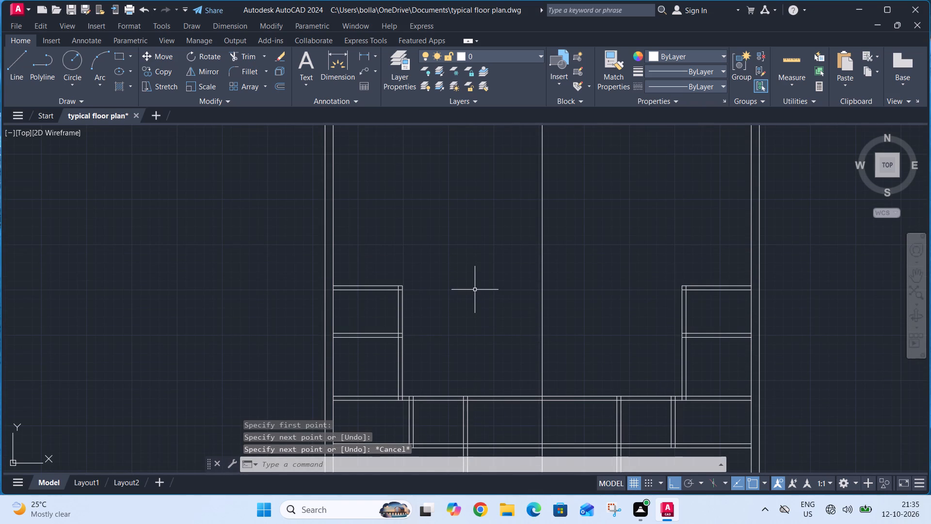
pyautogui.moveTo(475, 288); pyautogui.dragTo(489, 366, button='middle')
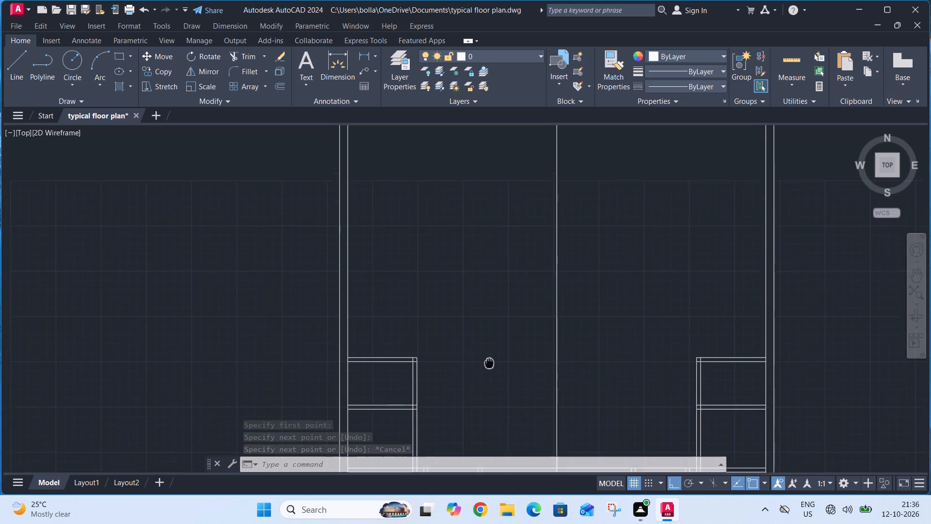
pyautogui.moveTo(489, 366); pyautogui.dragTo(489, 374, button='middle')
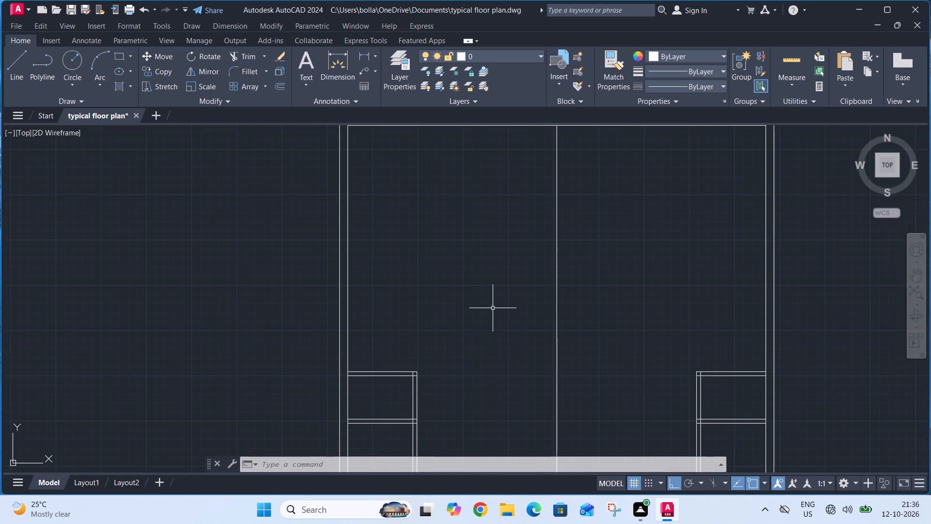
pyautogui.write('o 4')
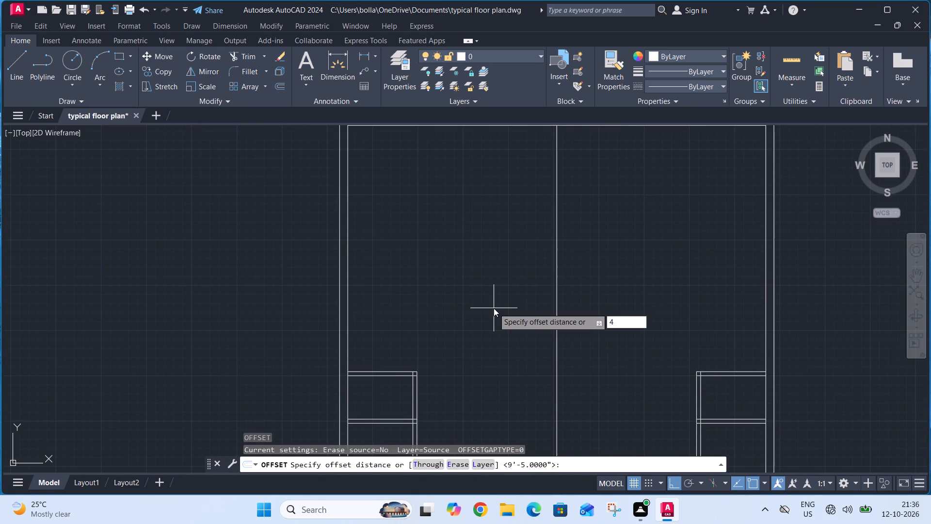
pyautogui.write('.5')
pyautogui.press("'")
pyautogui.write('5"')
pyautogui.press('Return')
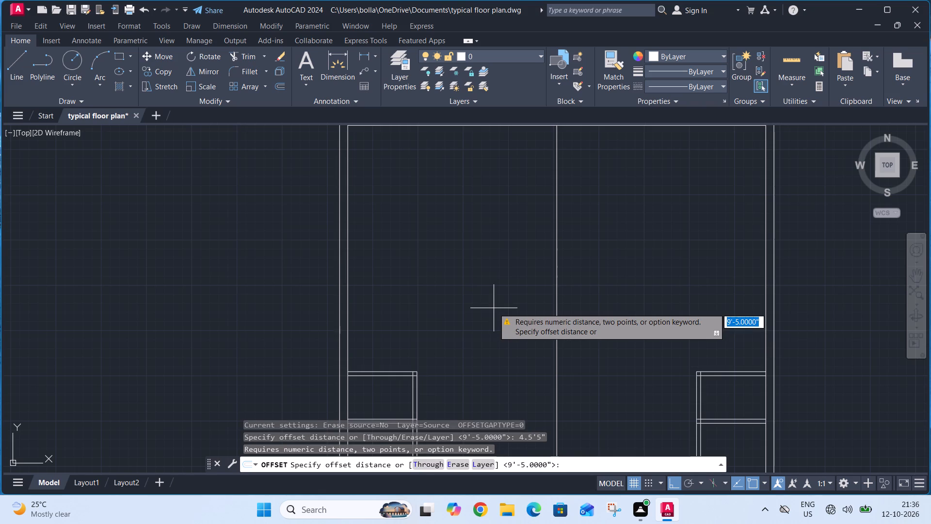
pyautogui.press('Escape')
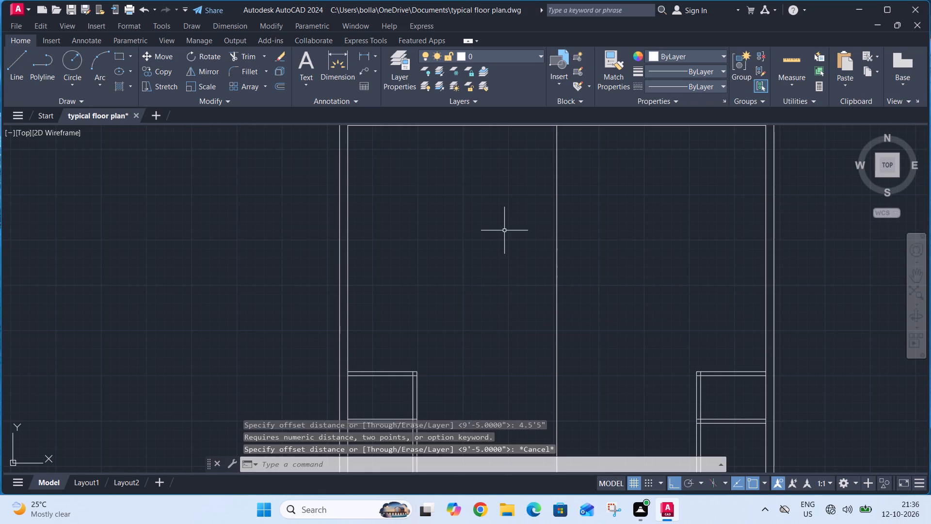
# Offset the vertical centre line 9'5" to both its right and left sides.
pyautogui.write('o')
pyautogui.press('space')
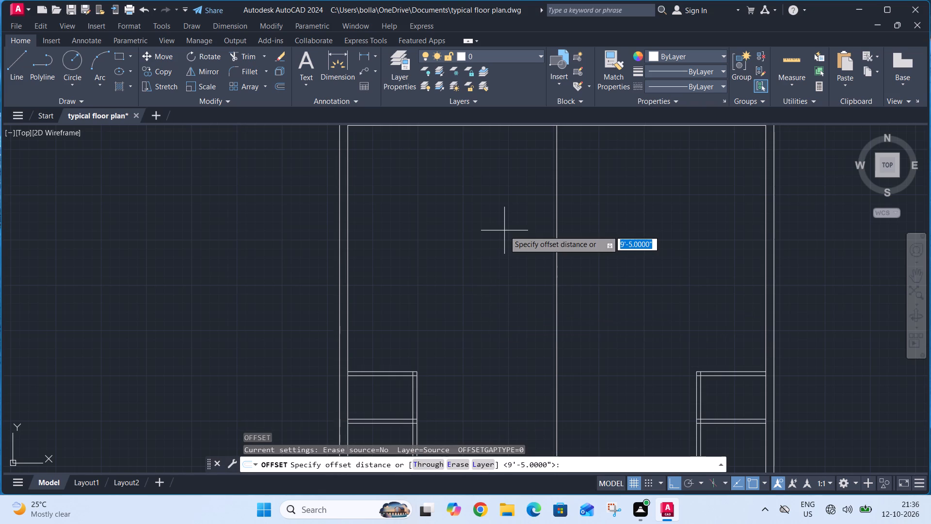
pyautogui.write('9\'5"')
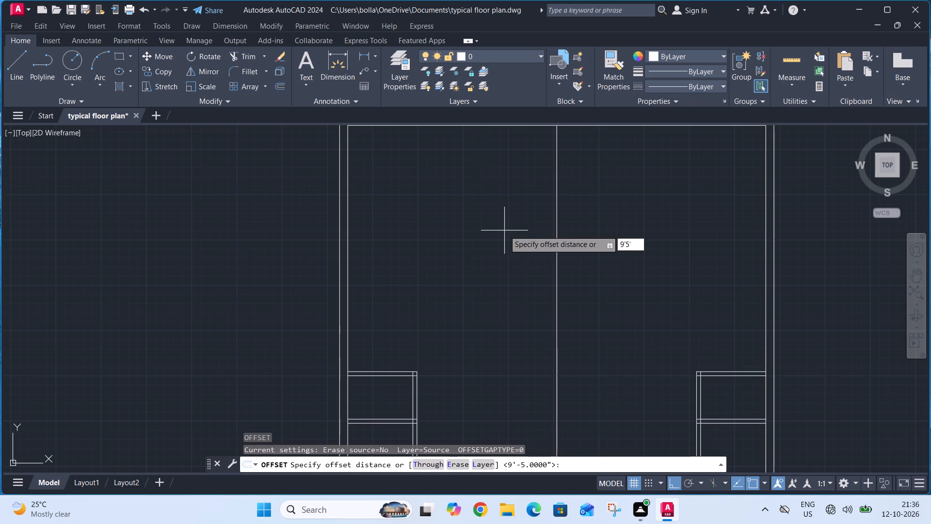
pyautogui.press('Return')
pyautogui.scroll(-1, 489, 236)
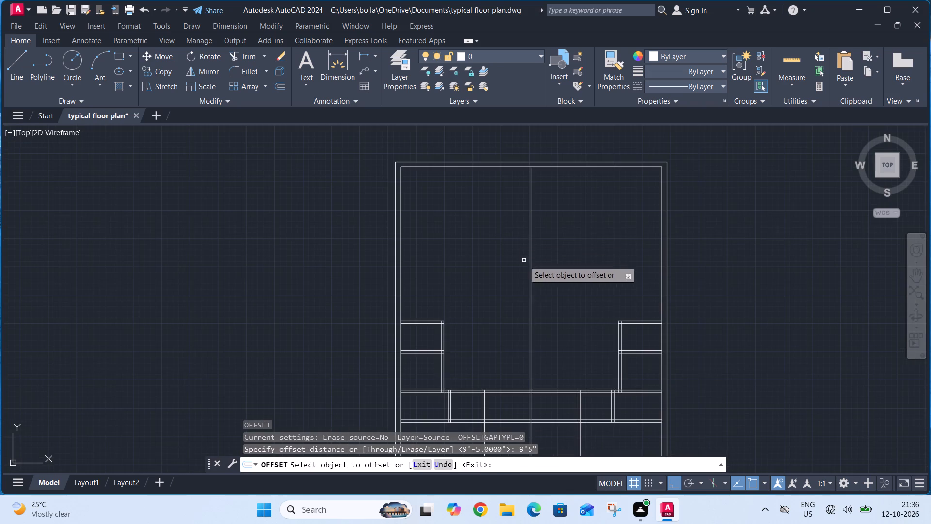
pyautogui.click(531, 297)
pyautogui.click(557, 298)
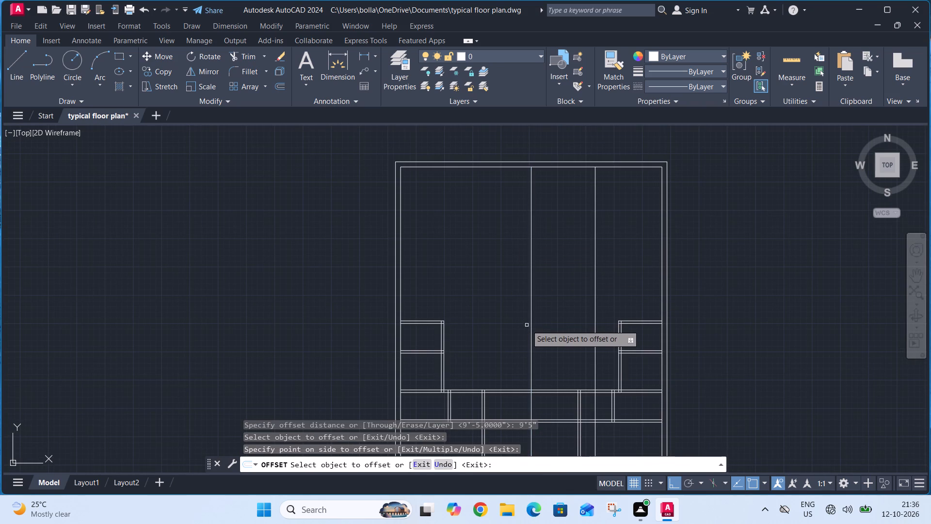
pyautogui.click(533, 327)
pyautogui.click(504, 327)
pyautogui.press('Escape')
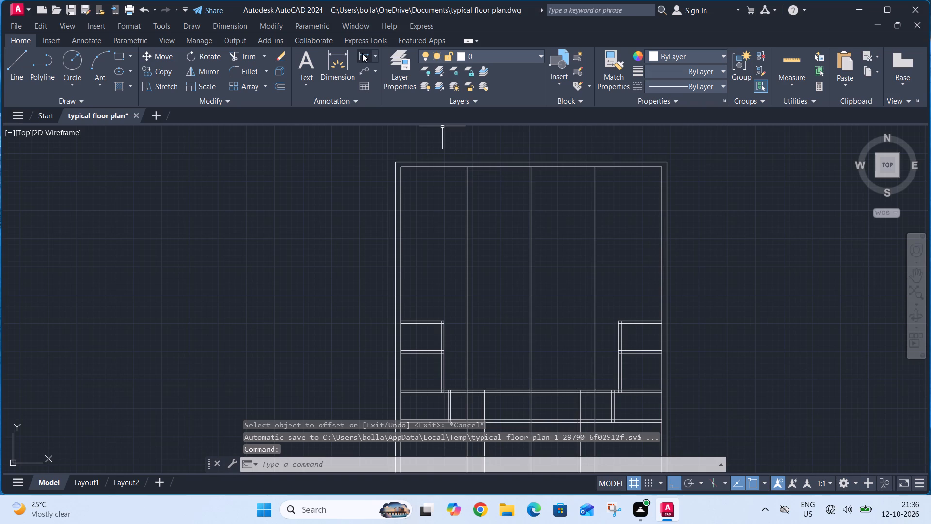
# Draw a horizontal line about 18'10" long between the two offset verticals, slightly above the tops of the 6' side partitions.
pyautogui.press('l')
pyautogui.press('space')
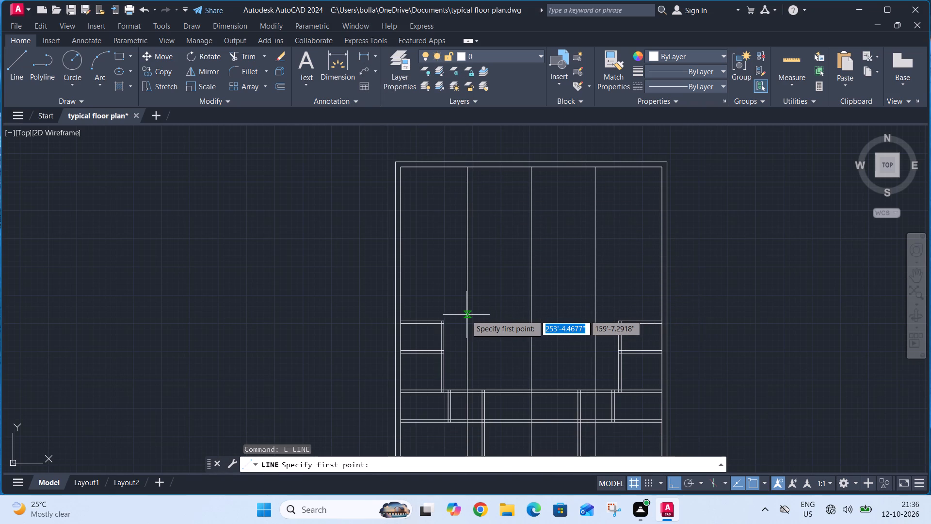
pyautogui.moveTo(466, 317); pyautogui.dragTo(473, 318)
pyautogui.click(595, 316)
pyautogui.press('Escape')
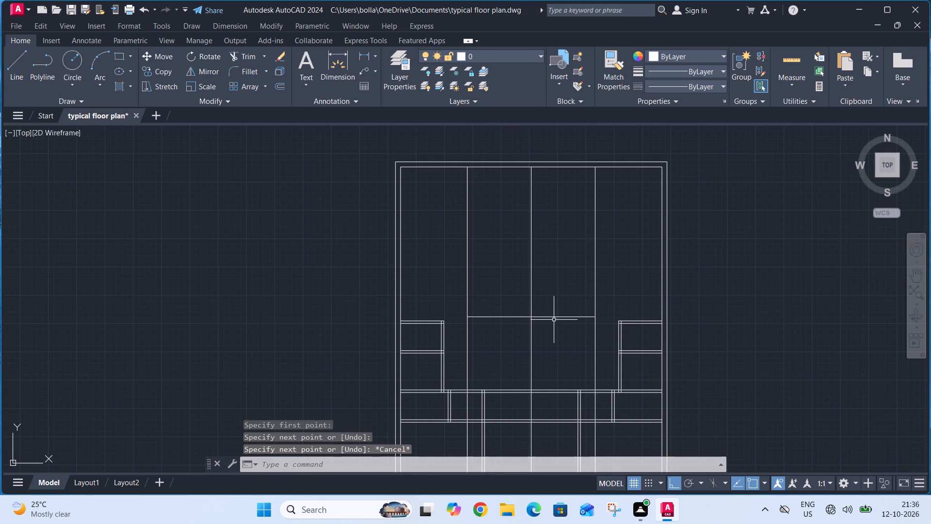
# Shorten the new horizontal line by stretching its right end back to the vertical centre line.
pyautogui.click(554, 318)
pyautogui.click(595, 316)
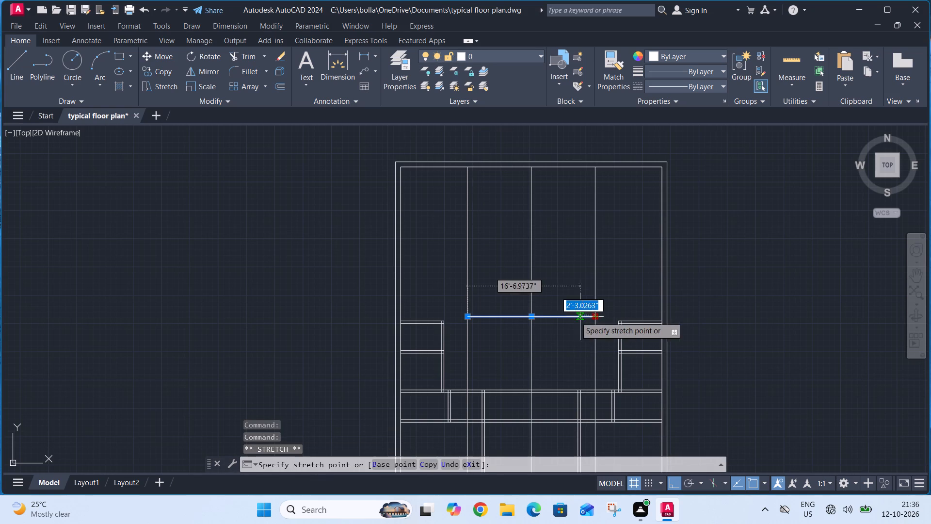
pyautogui.click(531, 319)
pyautogui.press('Escape')
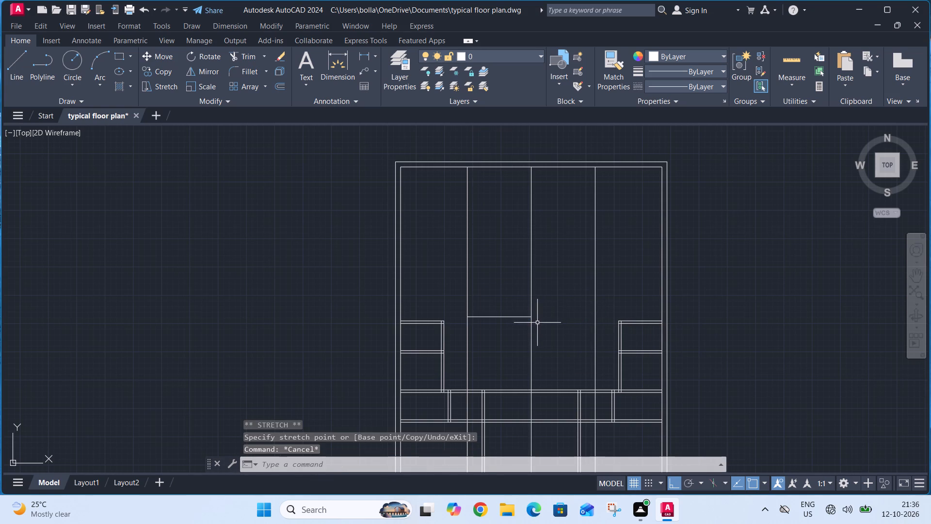
# Draw a separate horizontal line from the shortened line's end at the centre line to the right offset vertical.
pyautogui.write('l')
pyautogui.press('space')
pyautogui.click(528, 316)
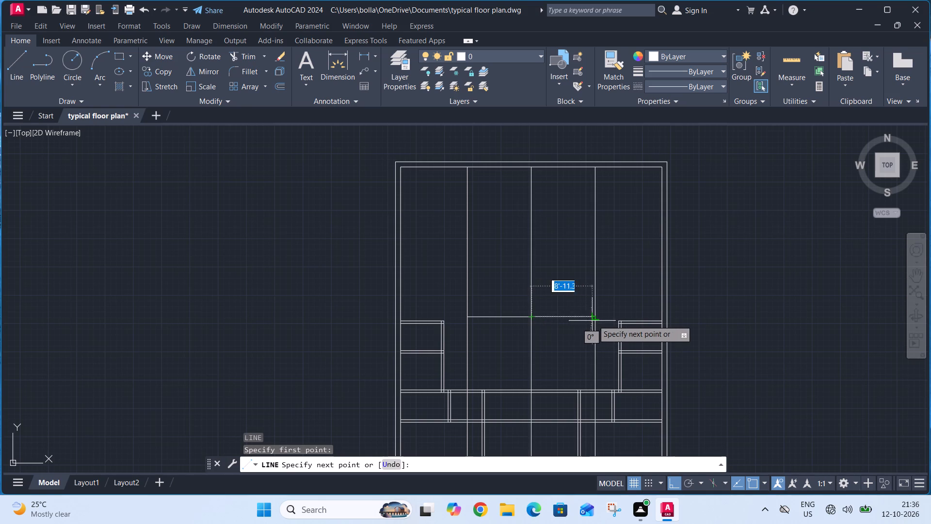
pyautogui.click(594, 319)
pyautogui.press('`')
pyautogui.press('Escape')
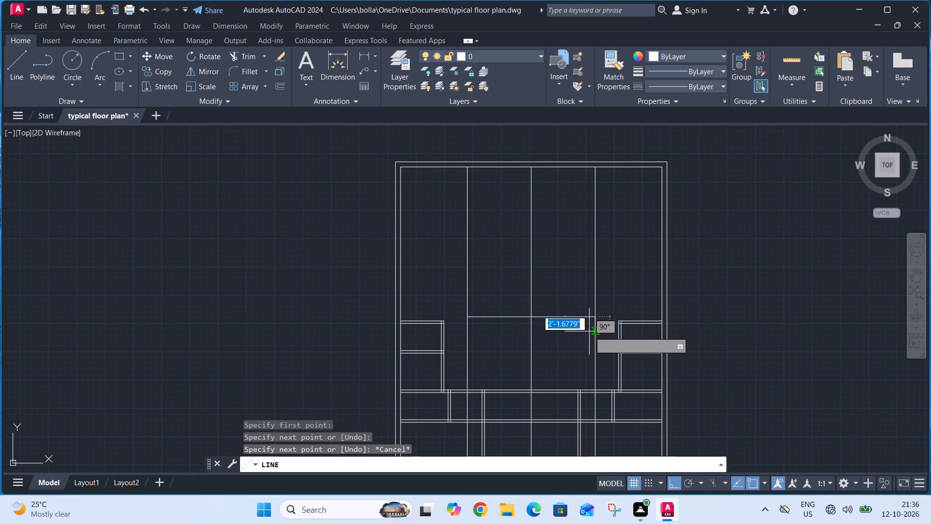
pyautogui.press('Escape')
# Draw a vertical line about 11' long from the left horizontal segment's midpoint down to the horizontal partition below.
pyautogui.press('l')
pyautogui.press('space')
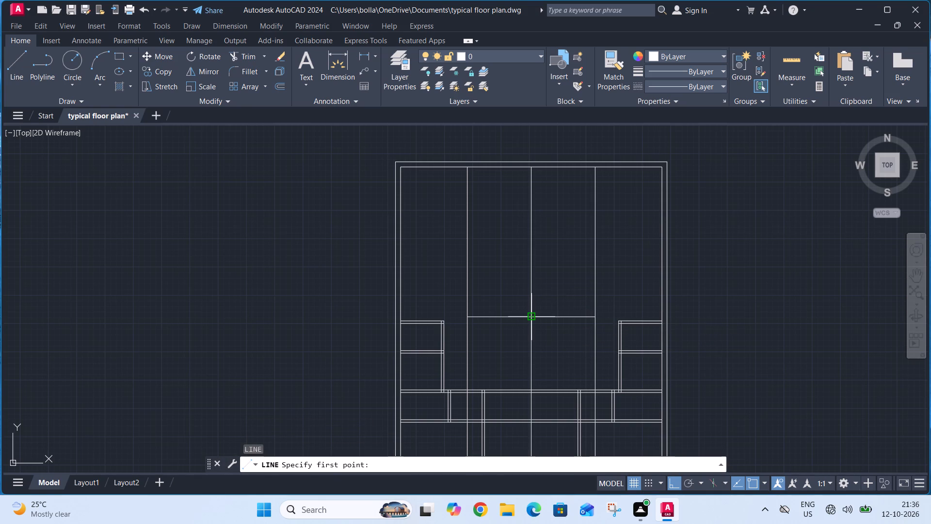
pyautogui.click(498, 315)
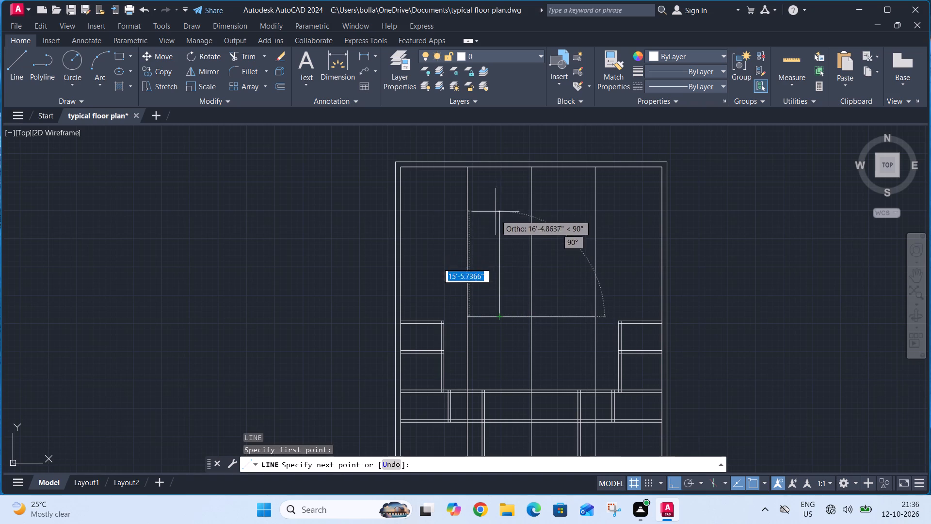
pyautogui.click(501, 391)
pyautogui.press('Escape')
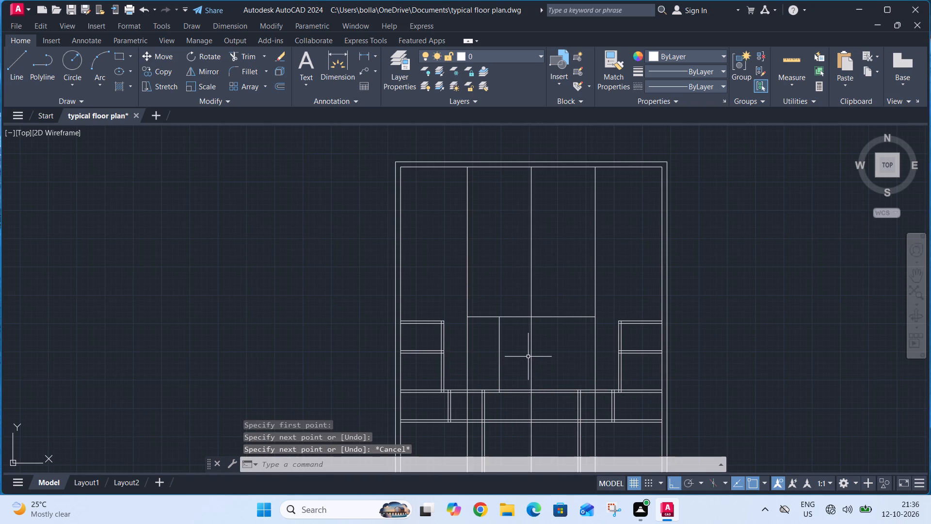
# Draw a vertical line from the right horizontal segment's midpoint down to the horizontal partition below.
pyautogui.press('l')
pyautogui.press('space')
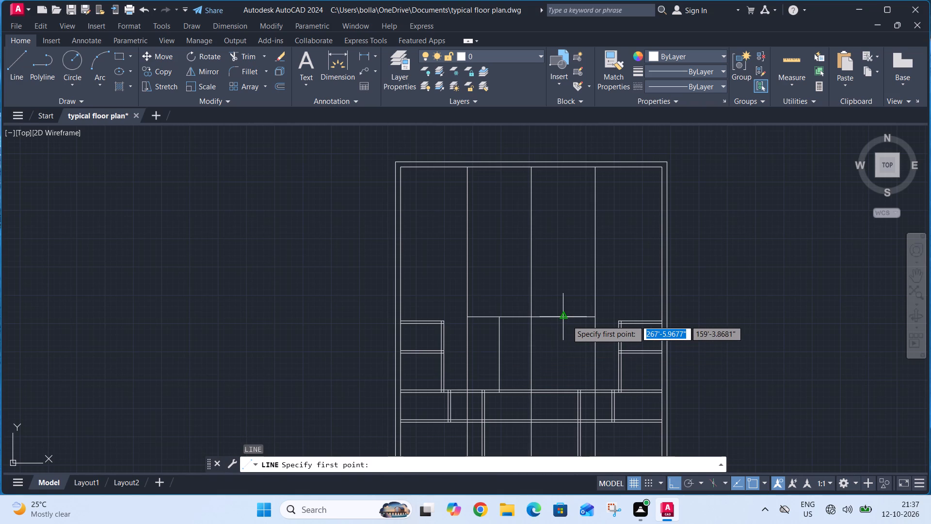
pyautogui.click(566, 318)
pyautogui.click(567, 392)
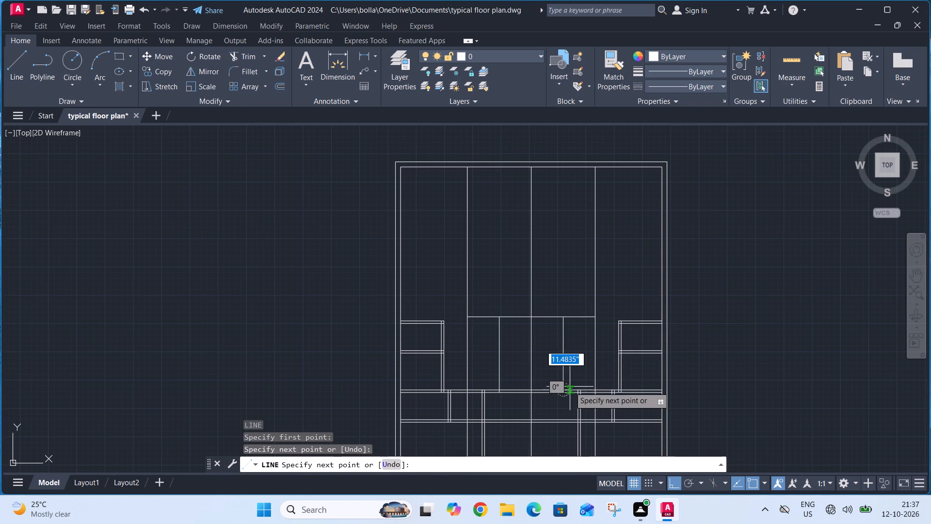
pyautogui.press('Escape')
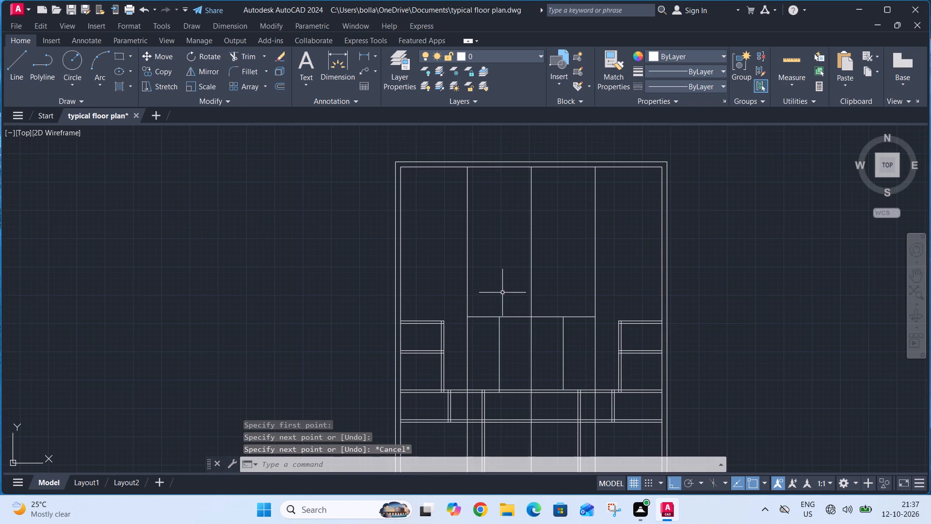
pyautogui.click(502, 293)
pyautogui.click(455, 304)
pyautogui.press('Escape')
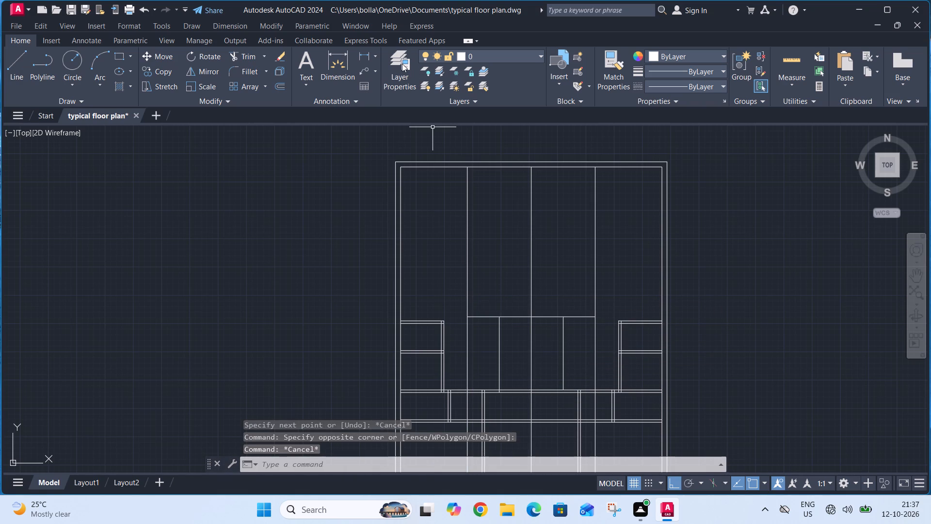
# Measure the horizontal distance between the top ends of the two short midpoint verticals with a linear dimension.
pyautogui.click(363, 55)
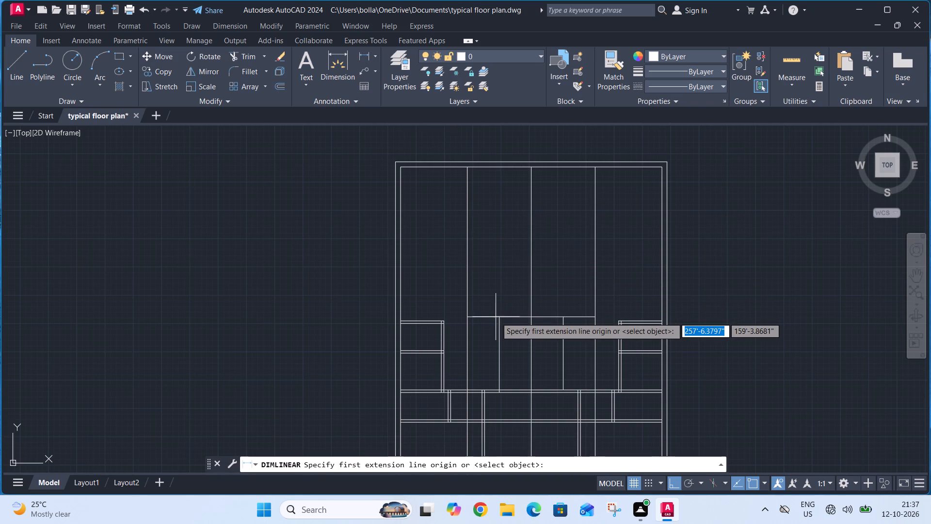
pyautogui.click(497, 317)
pyautogui.click(563, 315)
pyautogui.scroll(1, 564, 302)
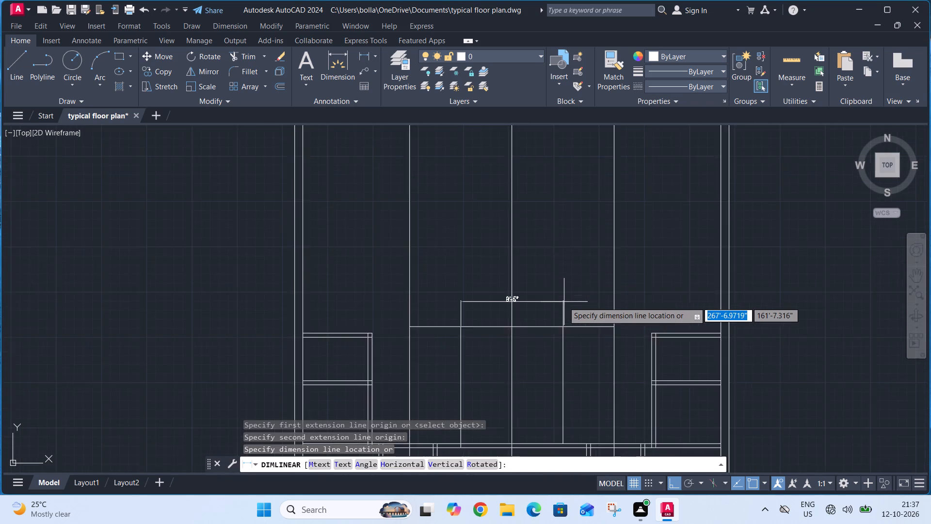
pyautogui.scroll(1, 563, 302)
pyautogui.press('Escape')
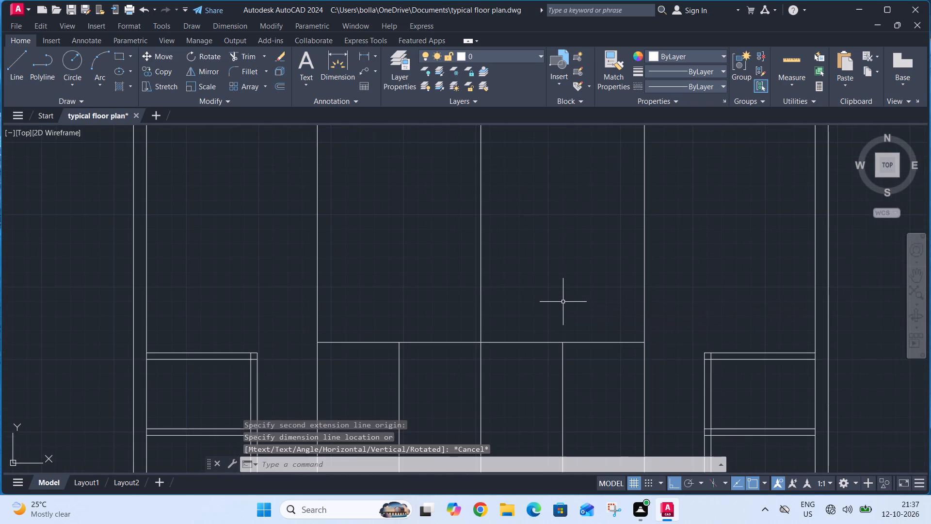
# Offset the vertical centre line 2.25" to both sides to form the faces of a central partition.
pyautogui.scroll(-1, 563, 302)
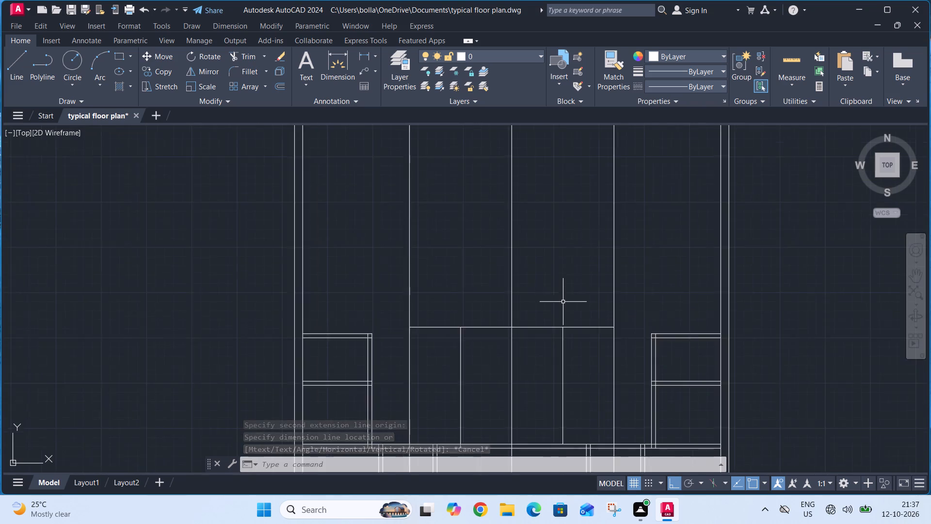
pyautogui.scroll(-1, 563, 302)
pyautogui.scroll(2, 532, 339)
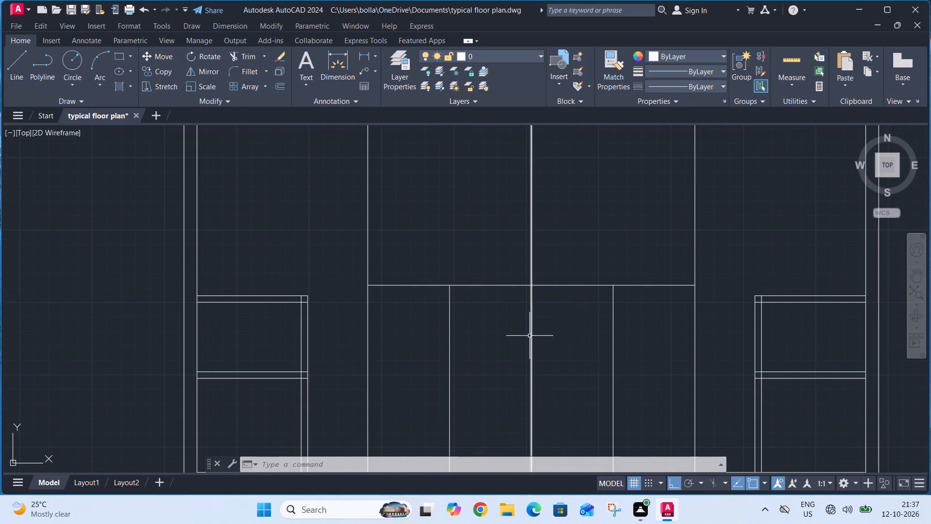
pyautogui.write('o')
pyautogui.press('space')
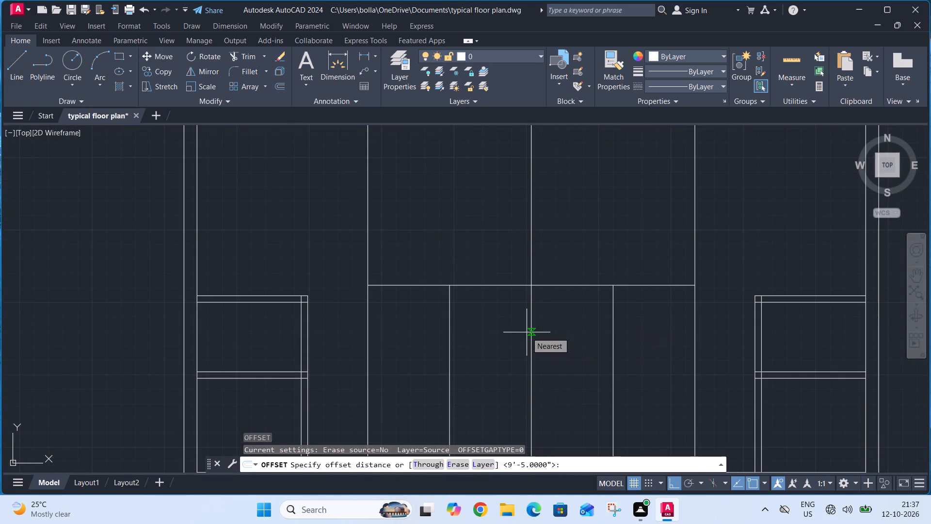
pyautogui.write("2'")
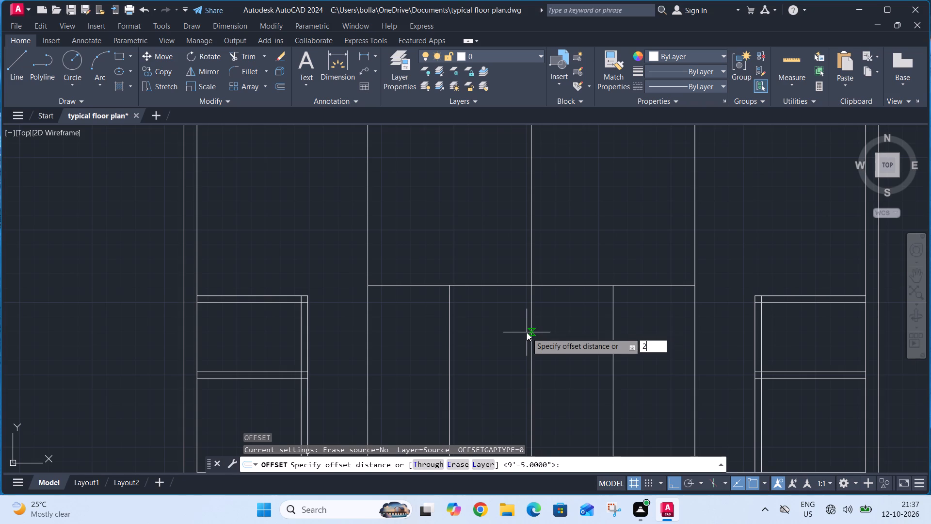
pyautogui.write('2.5"')
pyautogui.press('BackSpace')
pyautogui.press('BackSpace')
pyautogui.press('BackSpace')
pyautogui.press('BackSpace')
pyautogui.press('BackSpace')
pyautogui.press('BackSpace')
pyautogui.write('2.2')
pyautogui.press('5')
pyautogui.hotkey('shift', '"')
pyautogui.press('Return')
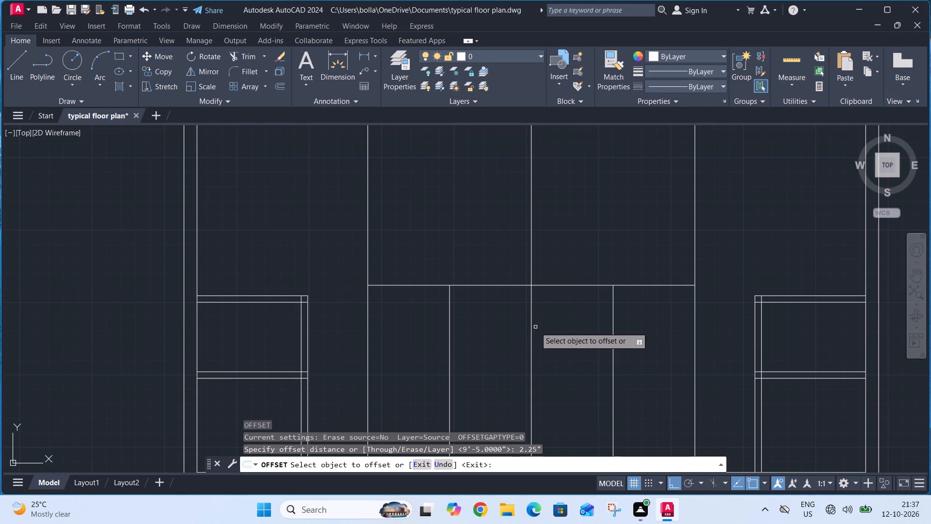
pyautogui.click(532, 331)
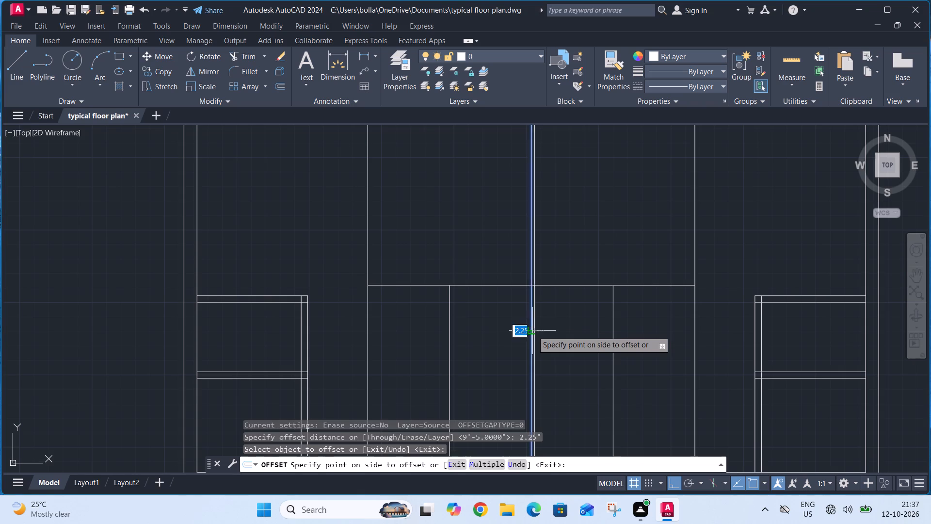
pyautogui.click(540, 326)
pyautogui.click(532, 332)
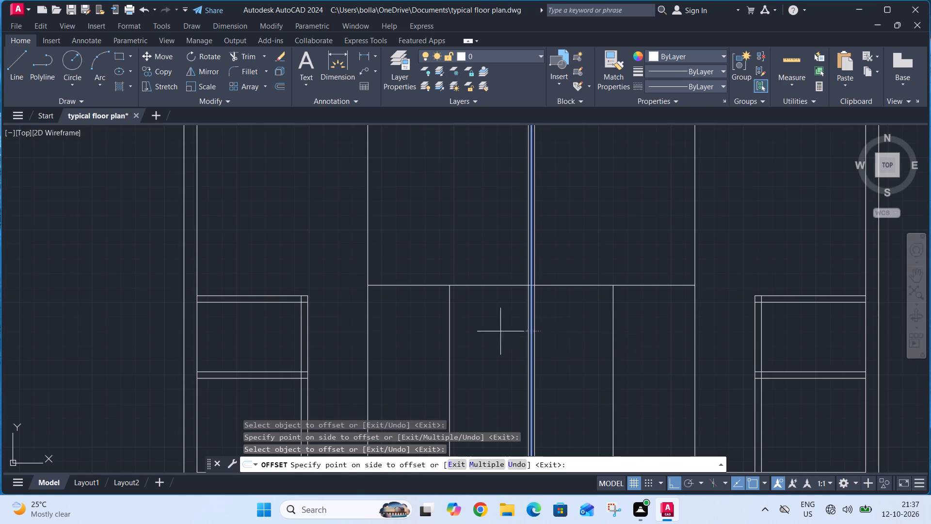
pyautogui.click(500, 331)
pyautogui.press('Escape')
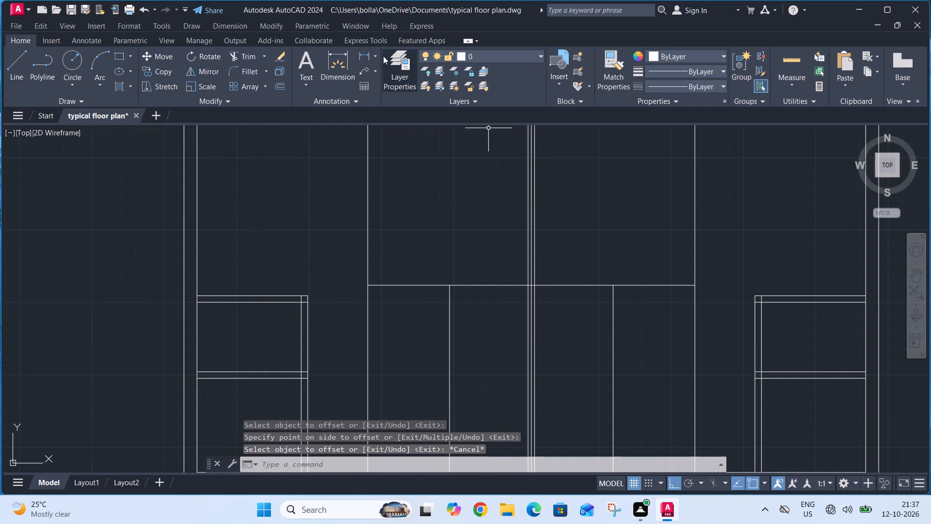
# Measure the width between the two new partition faces at the horizontal line with a linear dimension.
pyautogui.click(366, 52)
pyautogui.scroll(4, 520, 288)
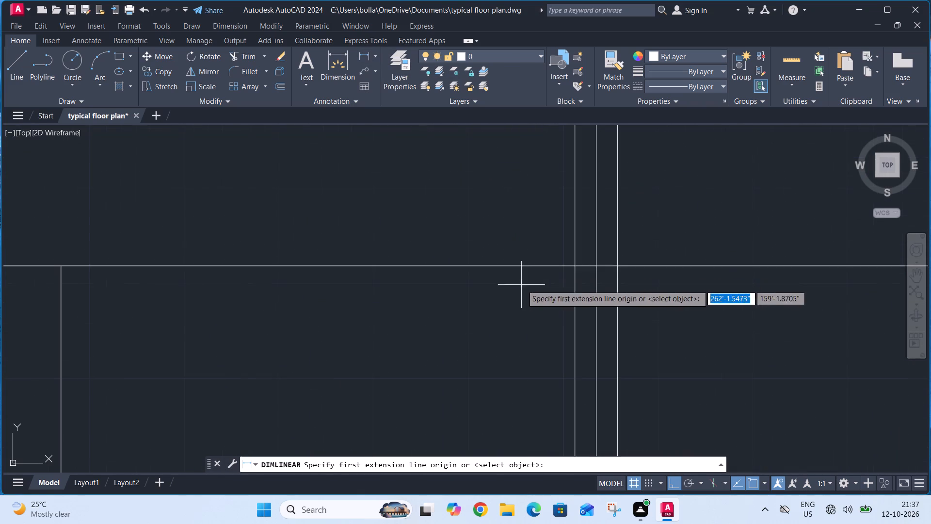
pyautogui.click(576, 266)
pyautogui.click(622, 266)
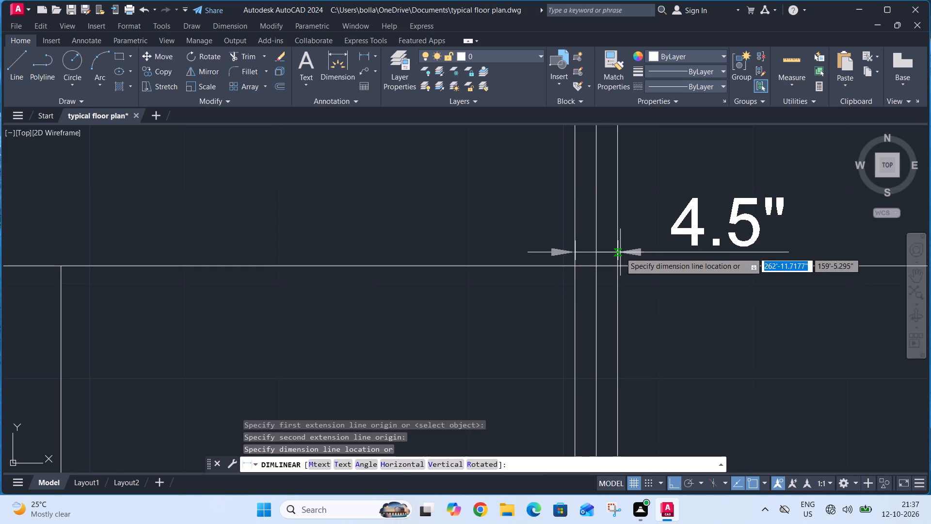
pyautogui.press('Escape')
# Delete the original vertical centre line between the two partition faces.
pyautogui.scroll(-2, 612, 240)
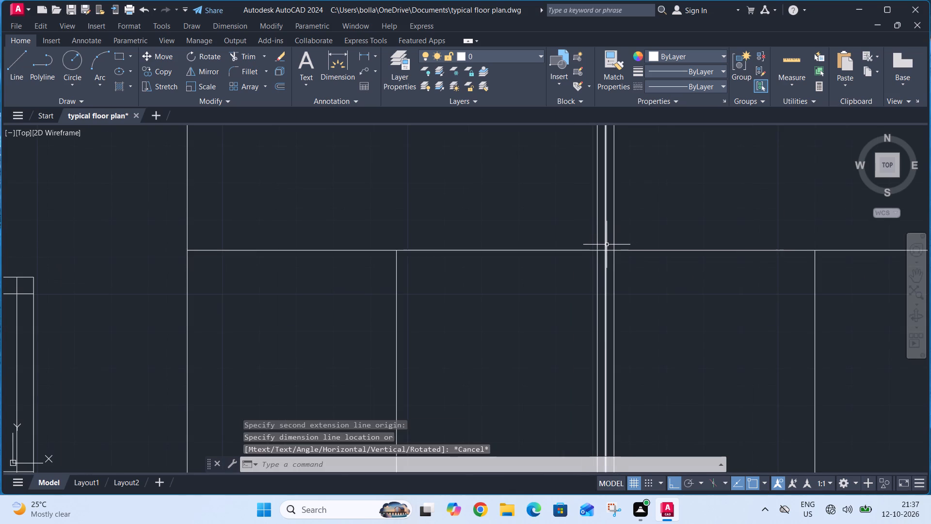
pyautogui.click(606, 245)
pyautogui.press('Delete')
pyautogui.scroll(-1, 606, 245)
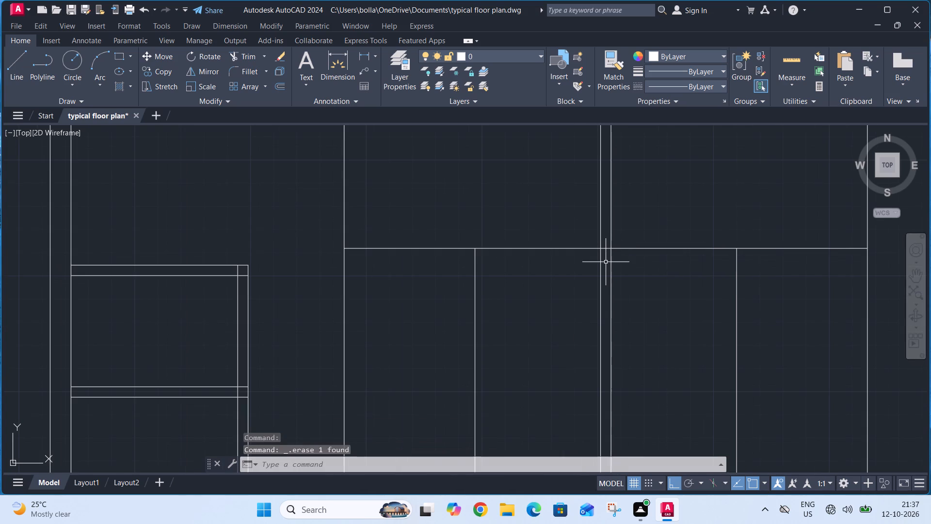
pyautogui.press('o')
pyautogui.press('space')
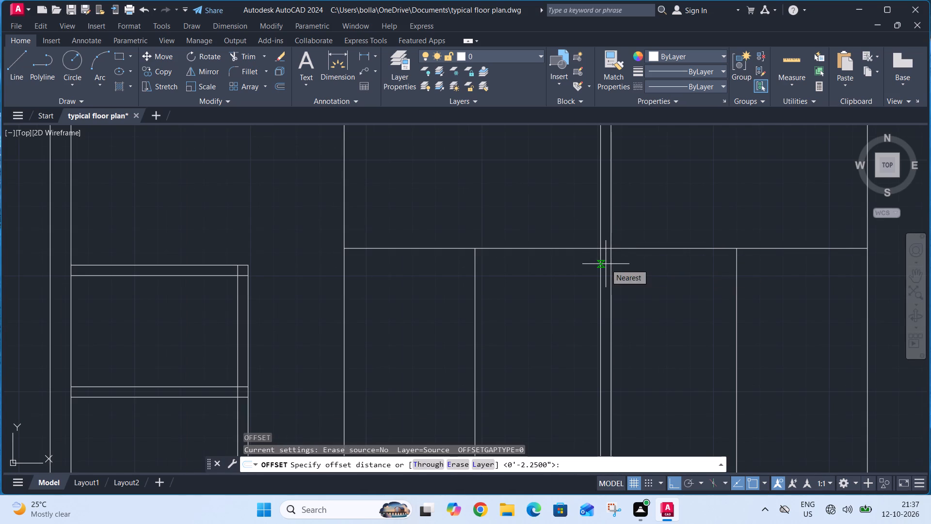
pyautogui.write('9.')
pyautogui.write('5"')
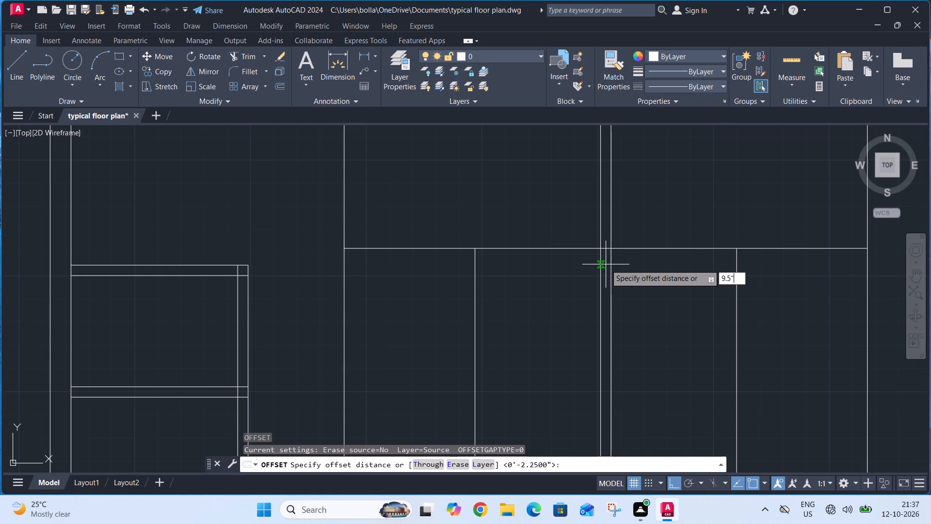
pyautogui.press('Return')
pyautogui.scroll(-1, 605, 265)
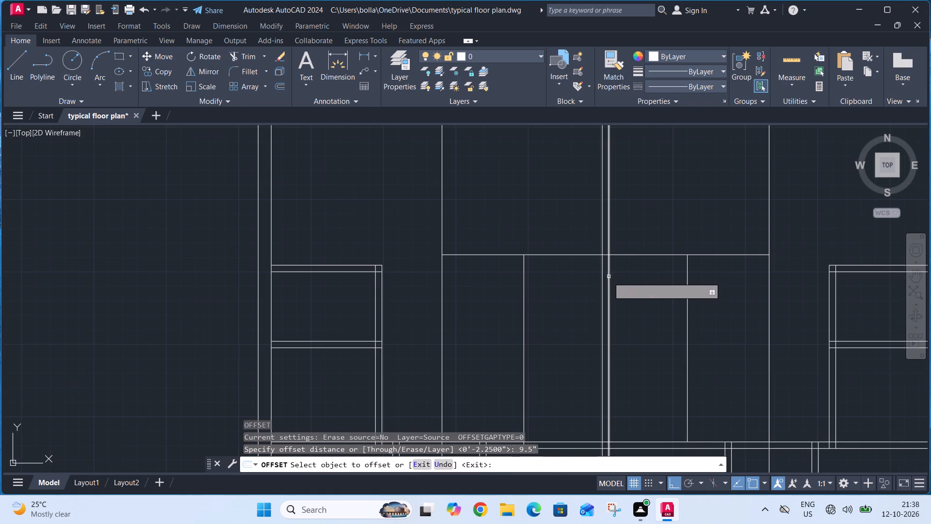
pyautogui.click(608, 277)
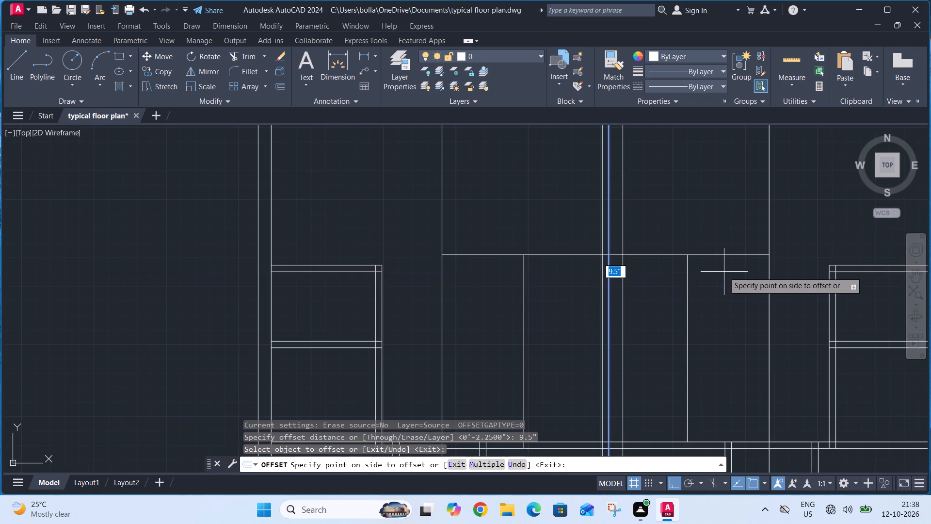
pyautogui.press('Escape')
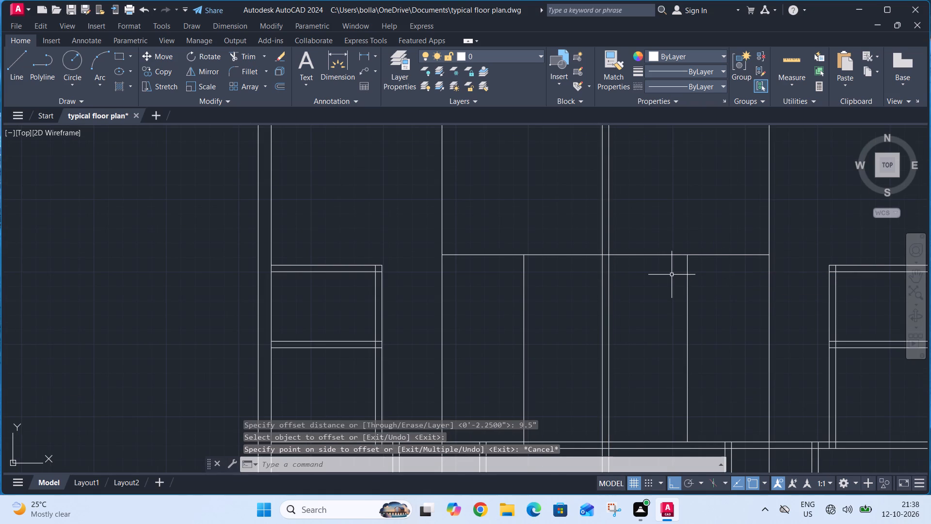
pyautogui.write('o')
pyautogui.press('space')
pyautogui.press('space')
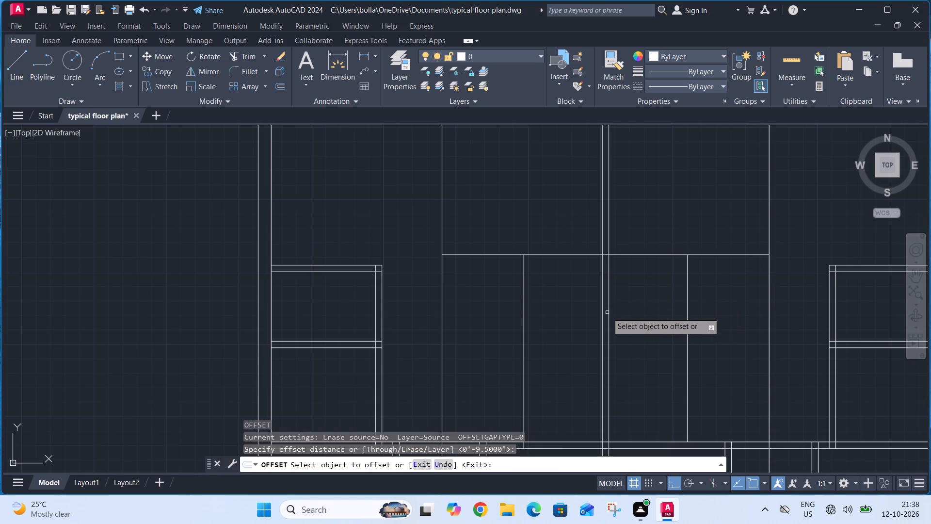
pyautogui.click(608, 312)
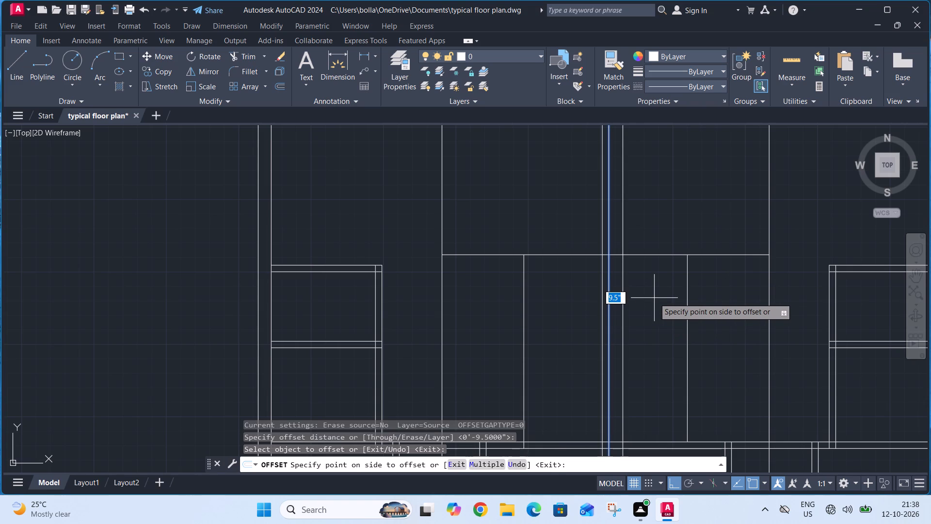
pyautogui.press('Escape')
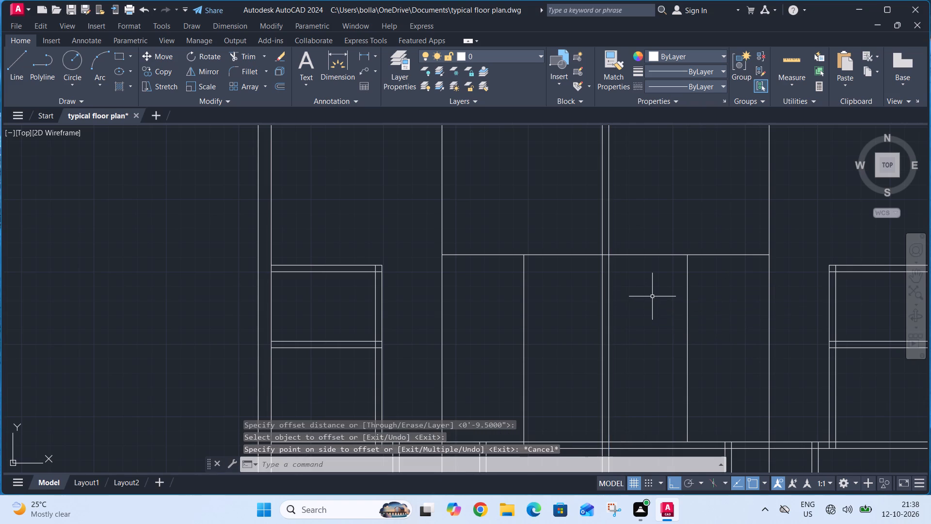
# Offset the two central partition faces 9'5" outward, the right face to the right and the left face to the left.
pyautogui.write('o')
pyautogui.press('space')
pyautogui.write("9'")
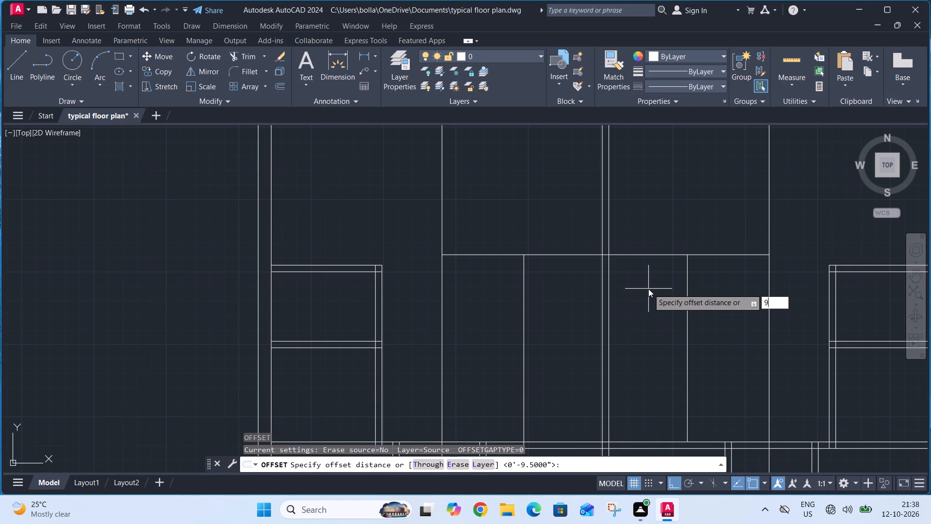
pyautogui.press('5')
pyautogui.hotkey('shift', '"')
pyautogui.press('Return')
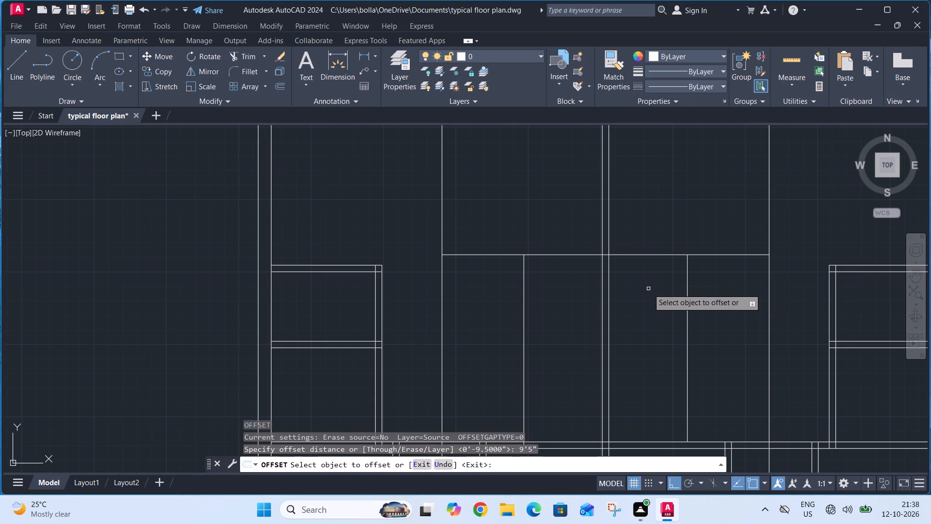
pyautogui.click(609, 318)
pyautogui.scroll(2, 631, 321)
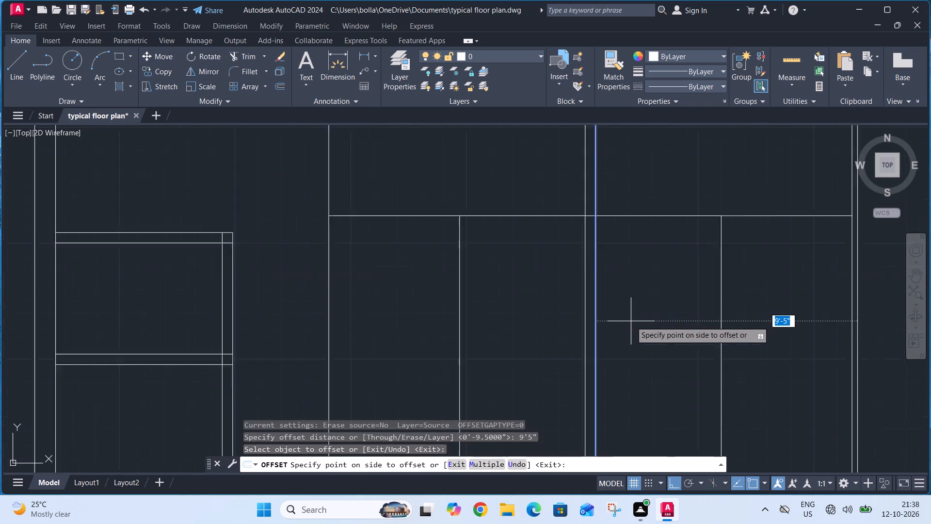
pyautogui.moveTo(631, 321); pyautogui.dragTo(530, 322, button='middle')
pyautogui.scroll(1, 631, 321)
pyautogui.scroll(-2, 530, 322)
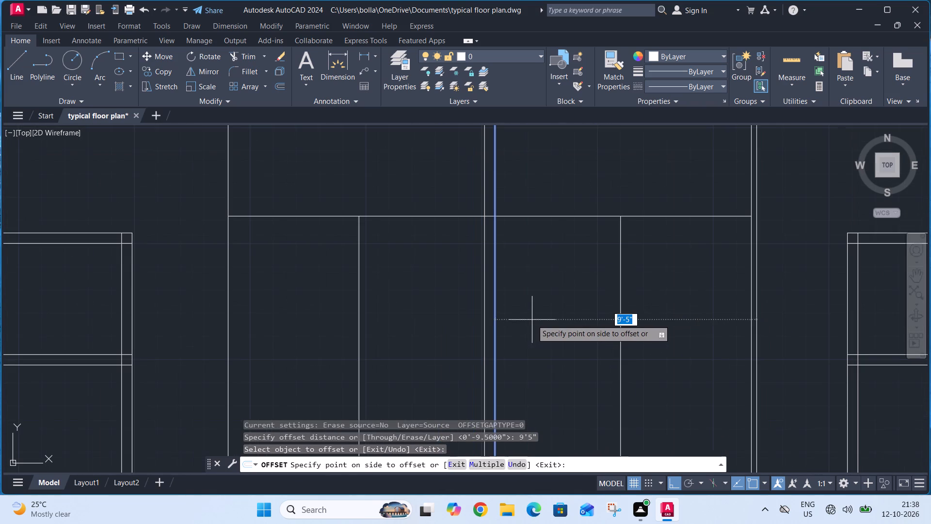
pyautogui.click(562, 318)
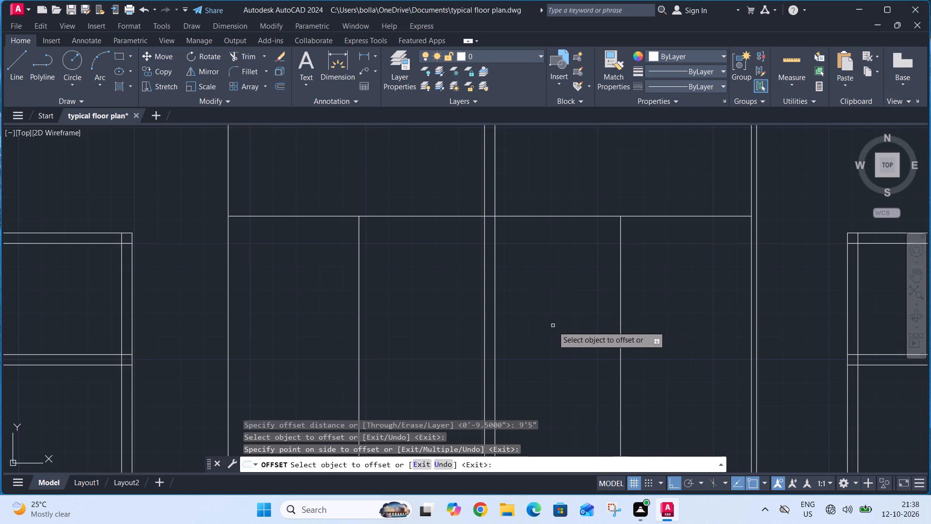
pyautogui.scroll(-2, 553, 327)
pyautogui.click(528, 338)
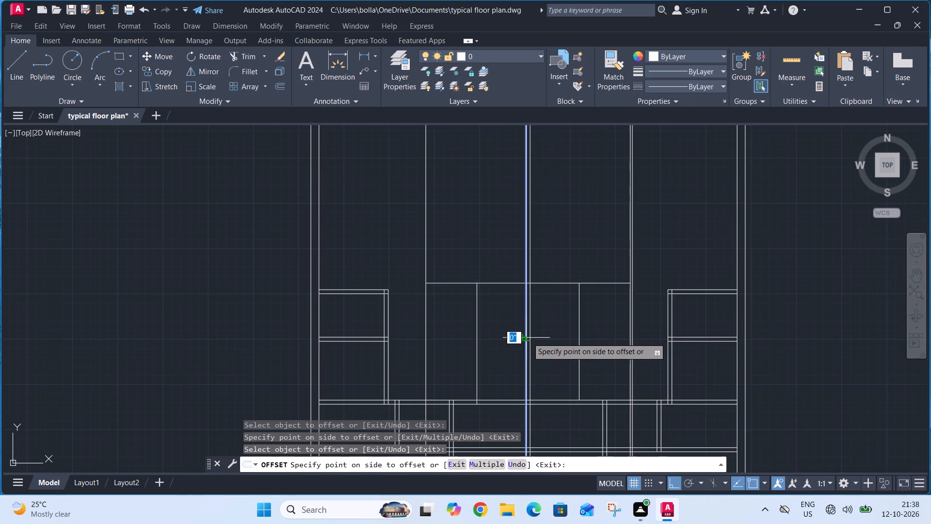
pyautogui.scroll(2, 497, 338)
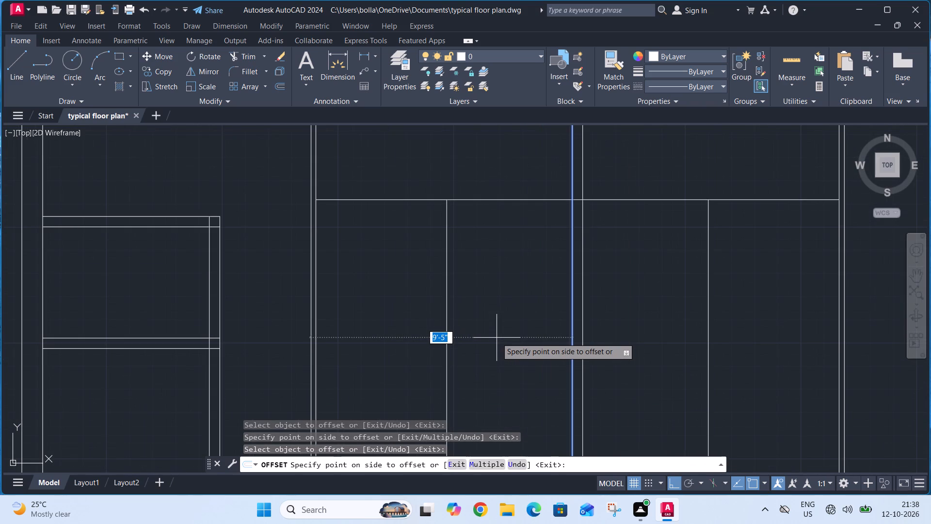
pyautogui.click(497, 337)
pyautogui.press('Escape')
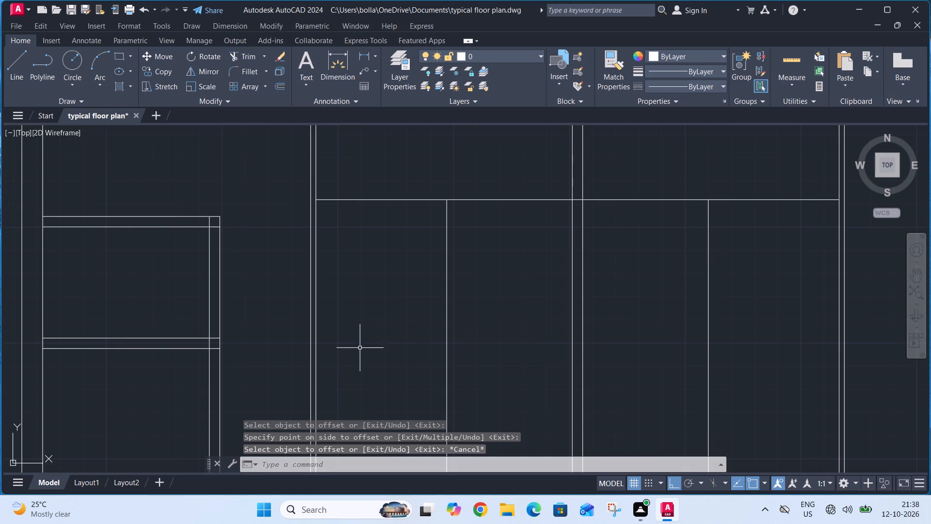
# Delete the horizontal construction line's two halves, the two midpoint verticals and the two old verticals at its ends.
pyautogui.click(472, 190)
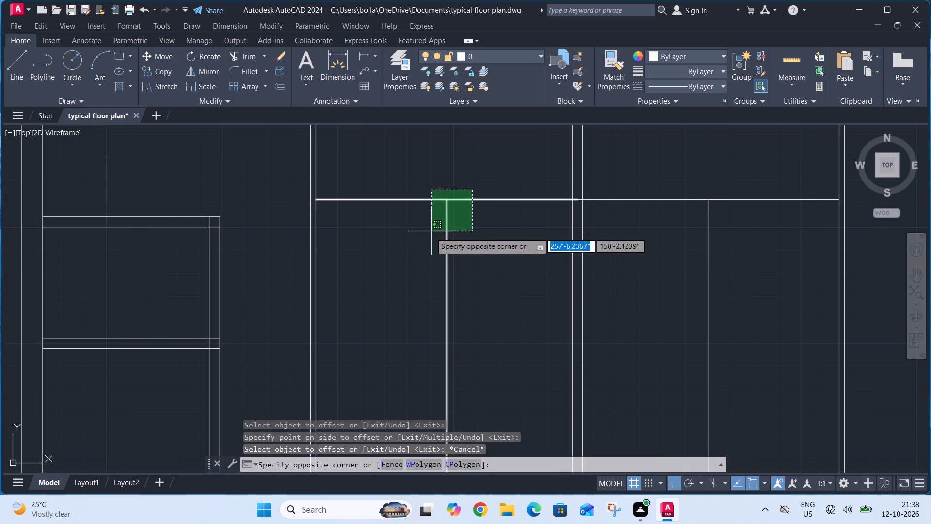
pyautogui.click(428, 236)
pyautogui.click(324, 267)
pyautogui.click(313, 279)
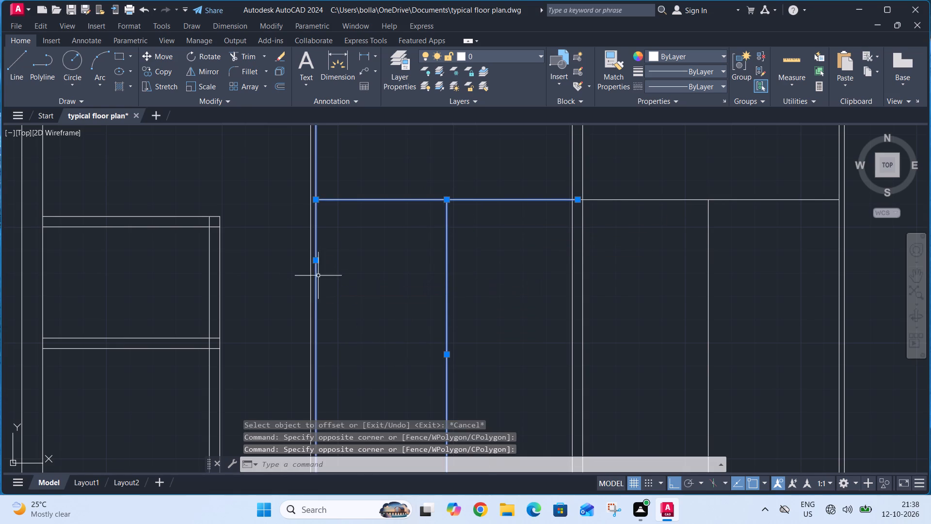
pyautogui.scroll(-3, 351, 249)
pyautogui.scroll(3, 469, 227)
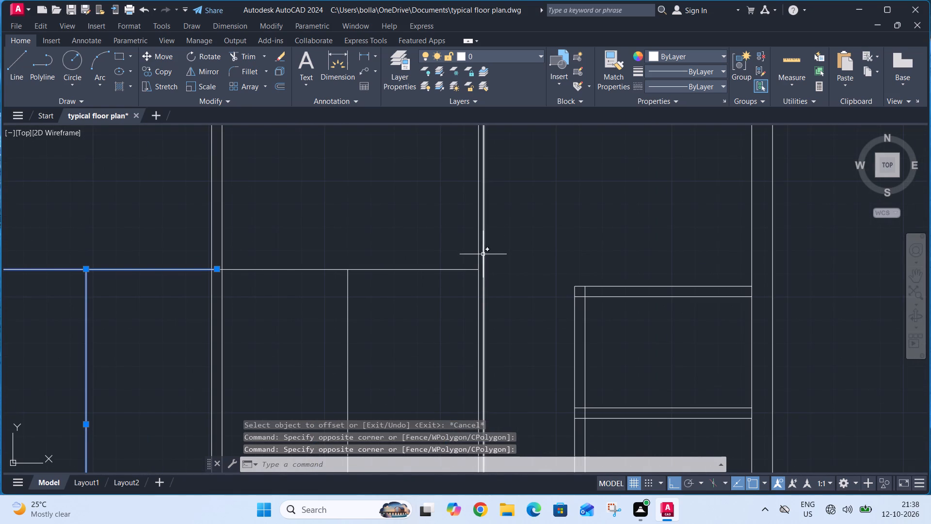
pyautogui.click(482, 256)
pyautogui.click(464, 278)
pyautogui.click(392, 289)
pyautogui.click(327, 332)
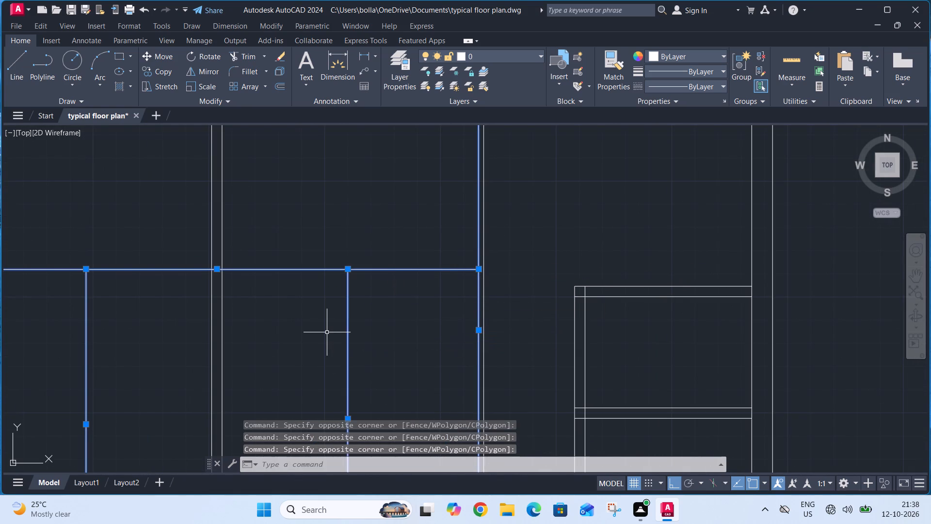
pyautogui.press('Delete')
# Offset the two new side verticals 4.5" outward to form the second faces of the side partitions.
pyautogui.scroll(-1, 360, 277)
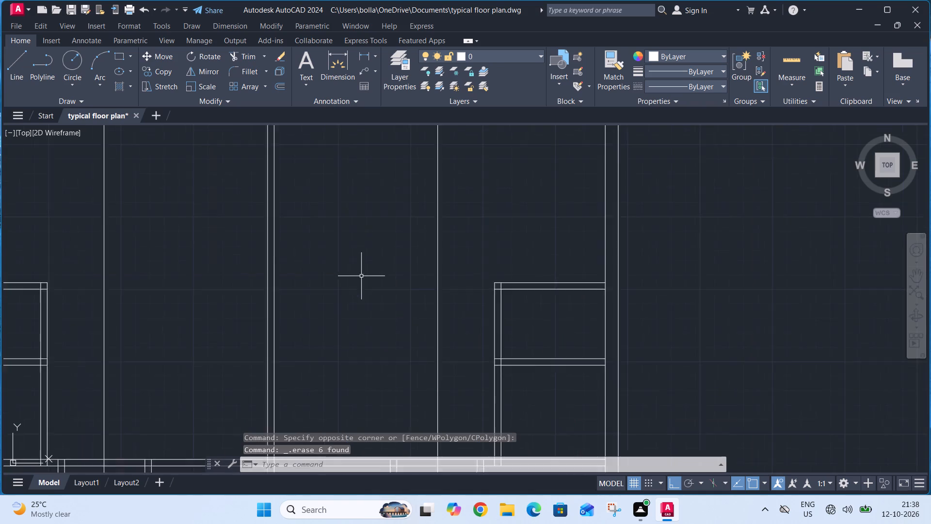
pyautogui.scroll(-1, 361, 276)
pyautogui.write('o 4.5"')
pyautogui.press('Return')
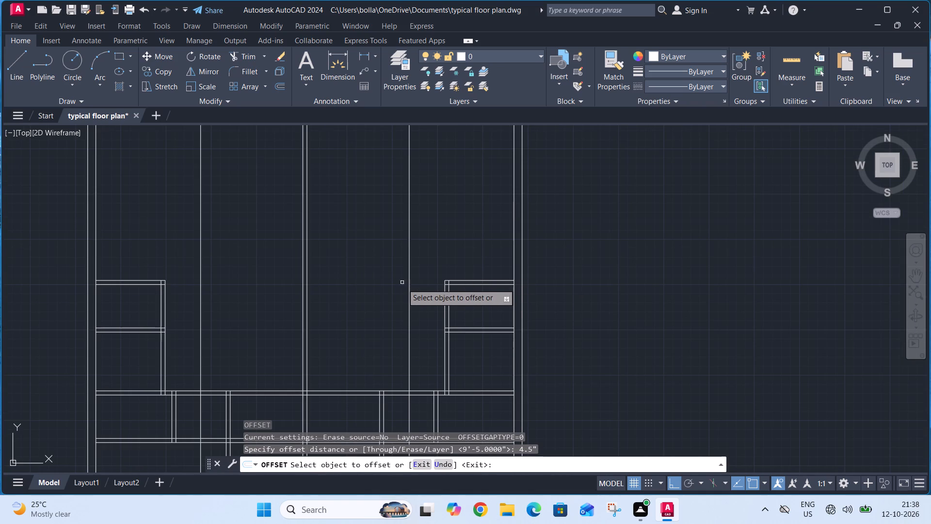
pyautogui.click(411, 289)
pyautogui.click(409, 295)
pyautogui.click(448, 295)
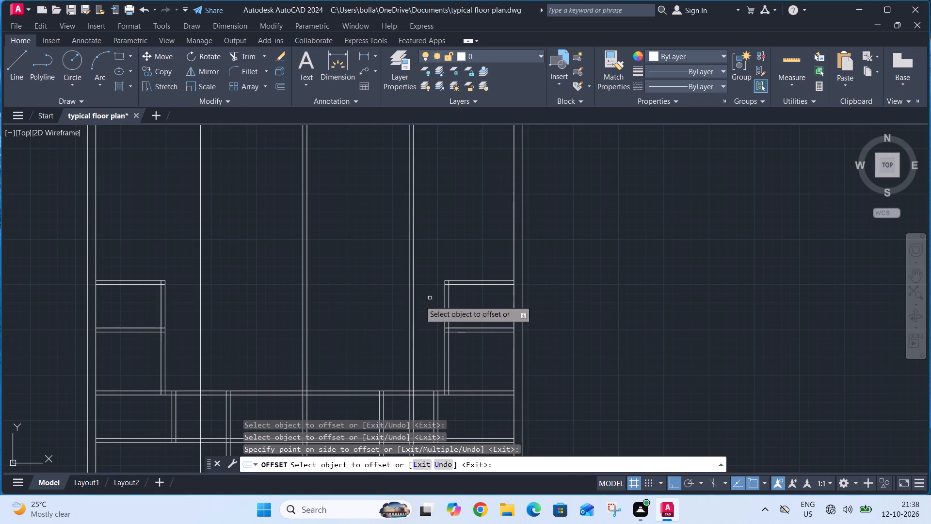
pyautogui.click(200, 338)
pyautogui.click(185, 331)
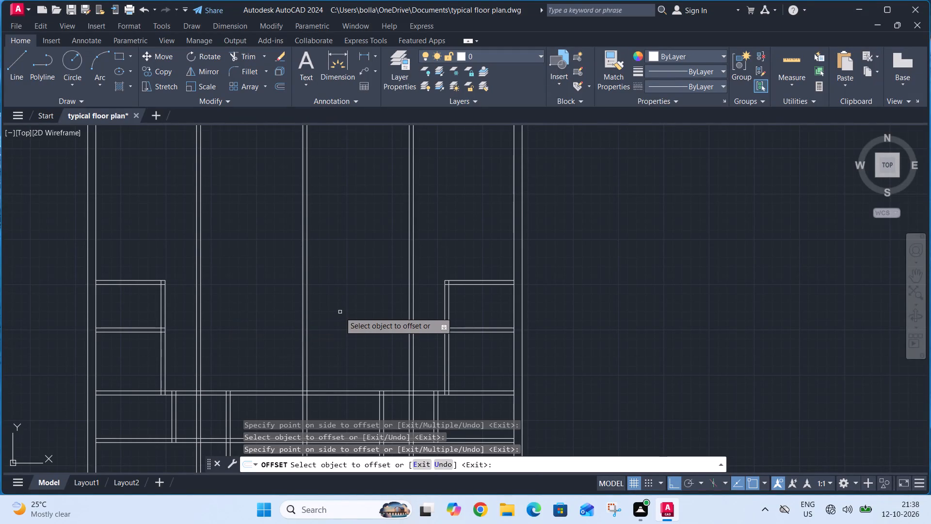
pyautogui.press('Escape')
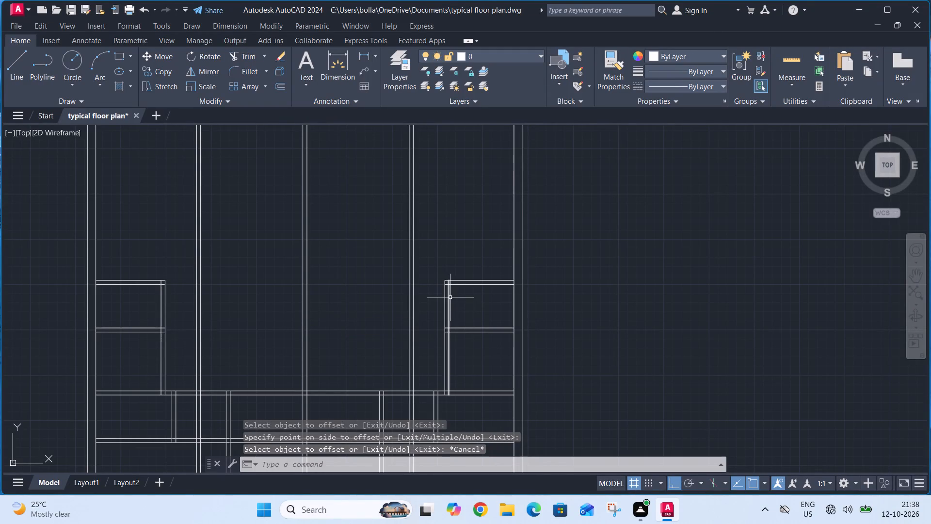
# Extend both lines of the upper horizontal wall of the right-hand small rooms to the right side partition's outer face.
pyautogui.scroll(1, 450, 297)
pyautogui.scroll(-2, 454, 291)
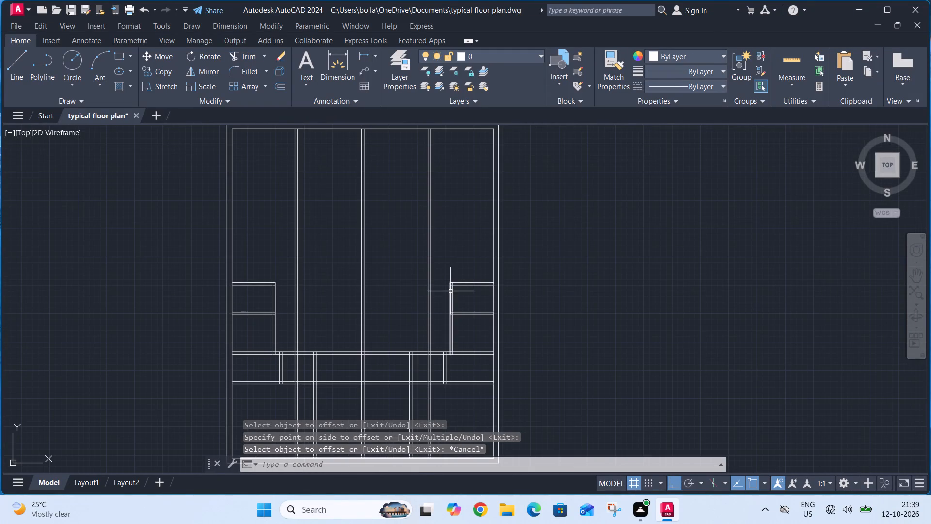
pyautogui.scroll(3, 466, 287)
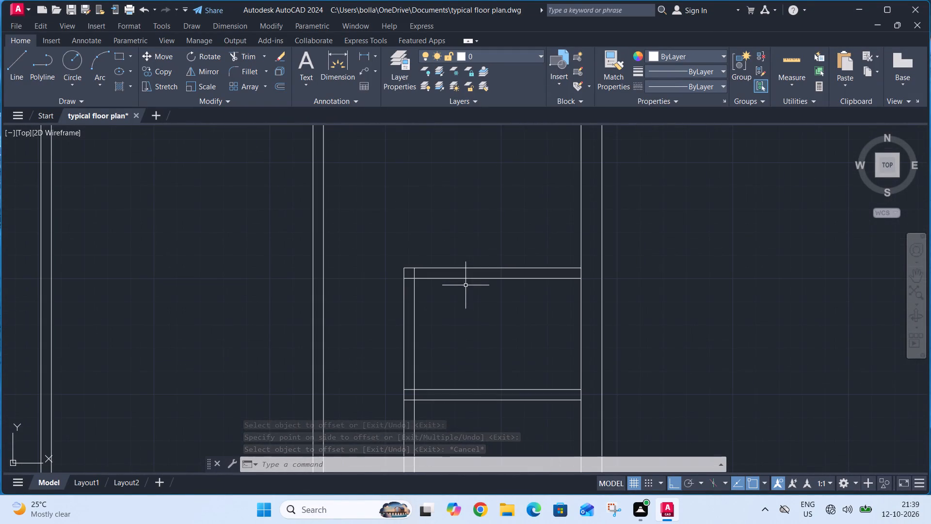
pyautogui.click(480, 261)
pyautogui.click(460, 292)
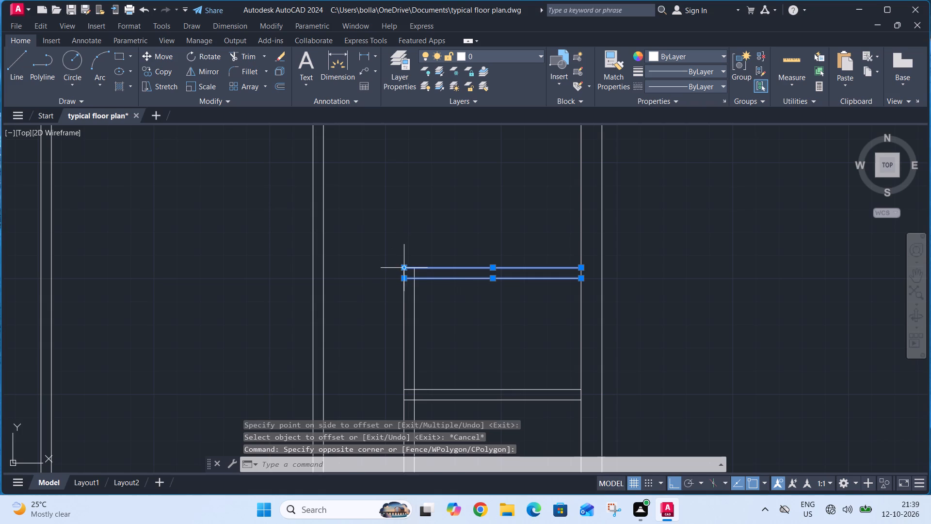
pyautogui.click(405, 265)
pyautogui.click(323, 270)
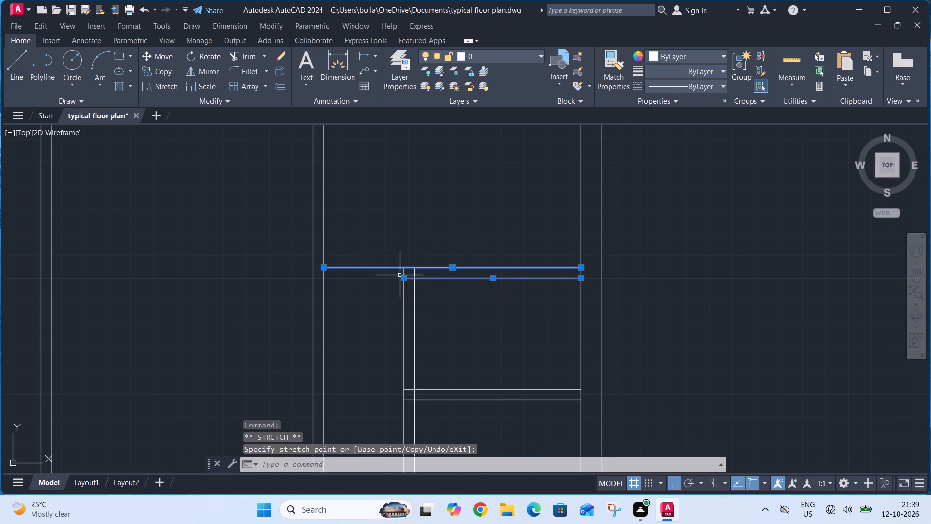
pyautogui.click(404, 277)
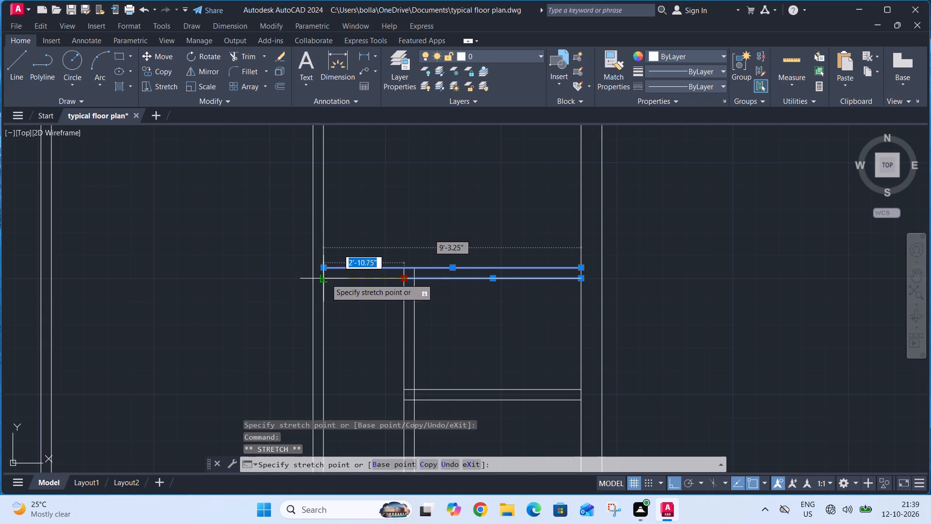
pyautogui.click(326, 278)
pyautogui.press('Escape')
# Delete the double-line vertical wall that closes the right-hand small rooms on their inner side.
pyautogui.click(418, 297)
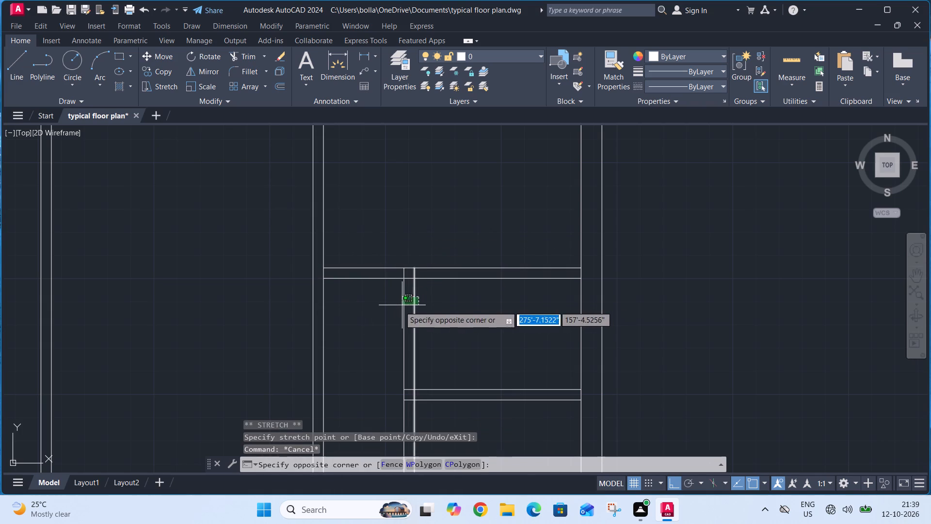
pyautogui.click(398, 308)
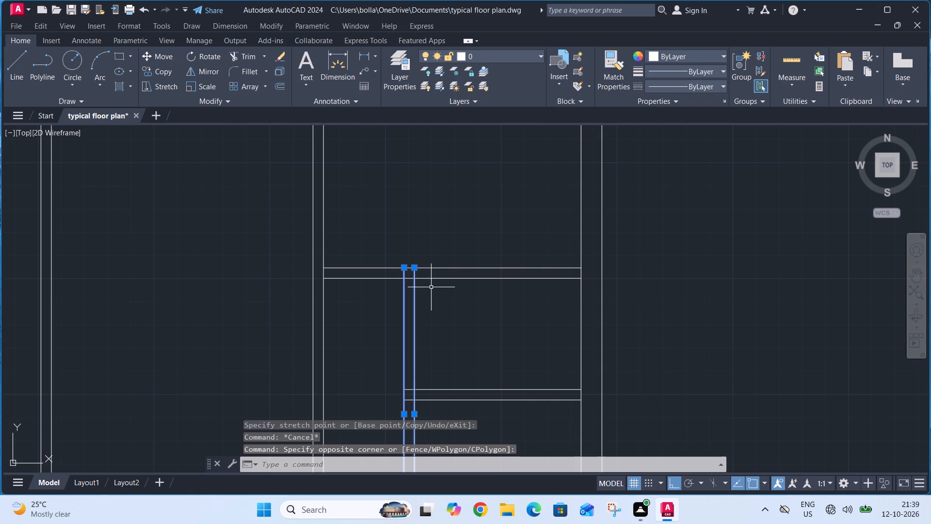
pyautogui.press('Delete')
# Extend both lines of the lower horizontal wall of the right-hand small rooms to the right side partition's outer face.
pyautogui.click(448, 366)
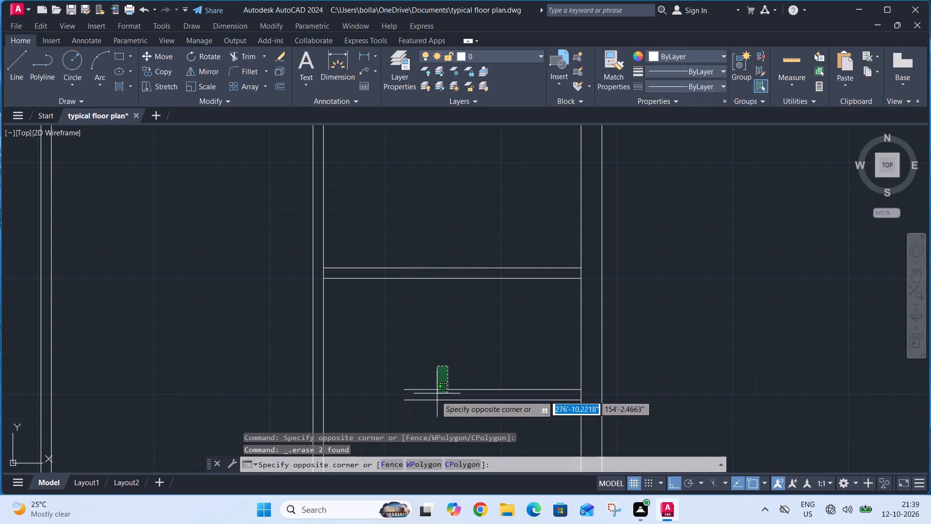
pyautogui.click(426, 405)
pyautogui.scroll(-3, 456, 319)
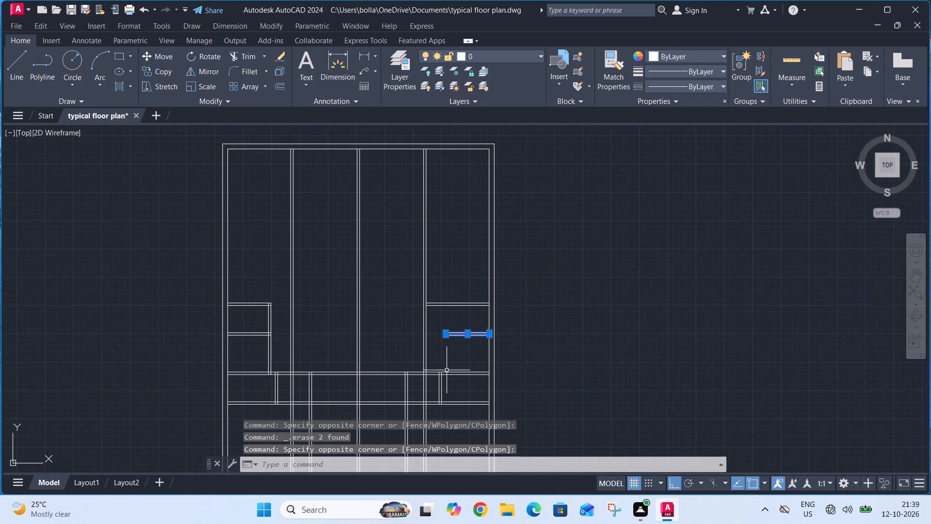
pyautogui.scroll(1, 436, 373)
pyautogui.scroll(4, 452, 307)
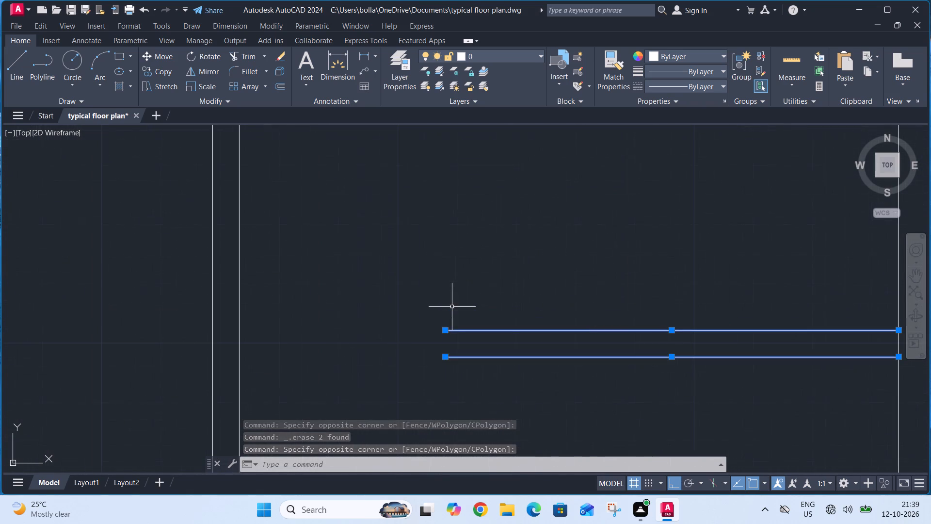
pyautogui.click(447, 329)
pyautogui.scroll(-2, 358, 329)
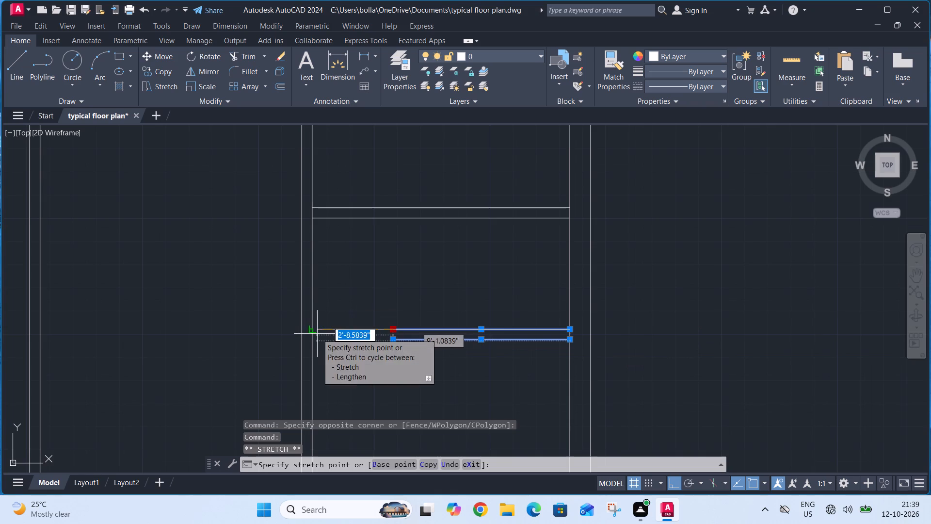
pyautogui.click(310, 331)
pyautogui.press('Escape')
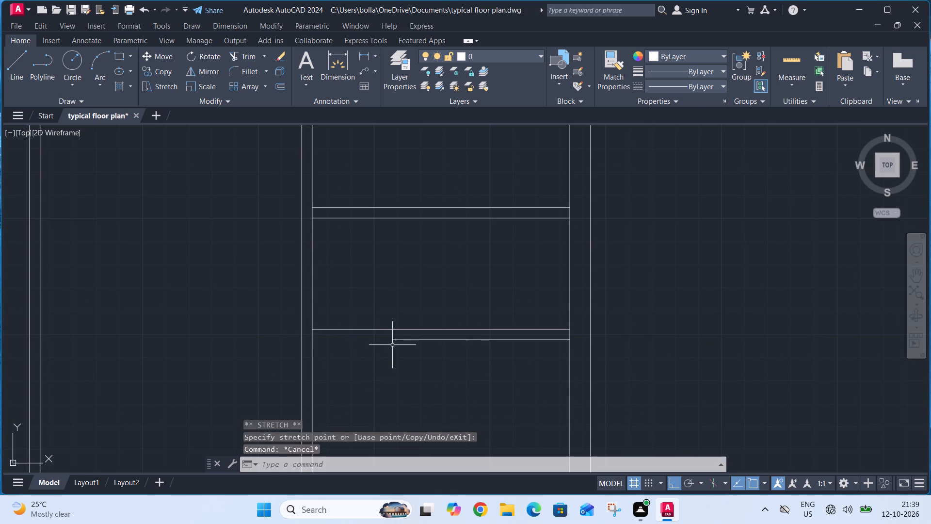
pyautogui.click(396, 340)
pyautogui.click(390, 342)
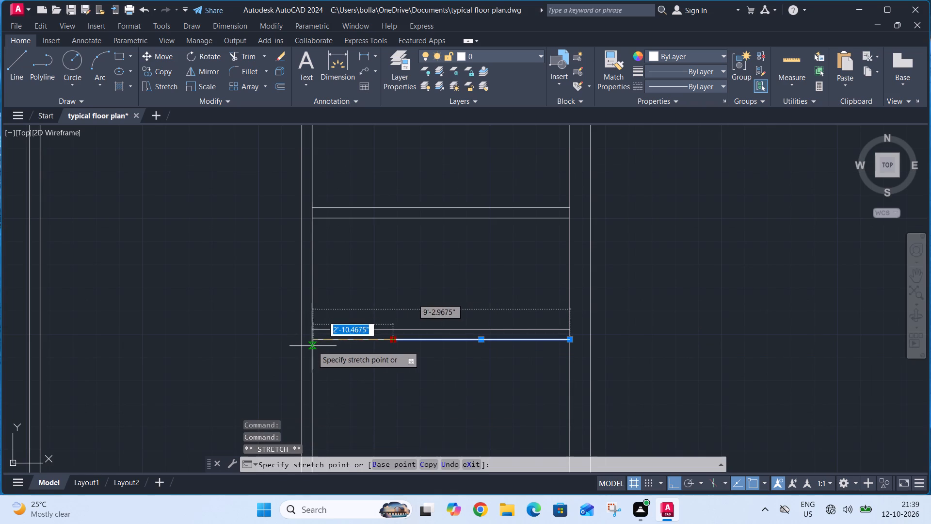
pyautogui.click(312, 345)
pyautogui.press('Escape')
# Delete the two double-line vertical walls flanking the right side partition in the lower horizontal band.
pyautogui.scroll(-3, 445, 278)
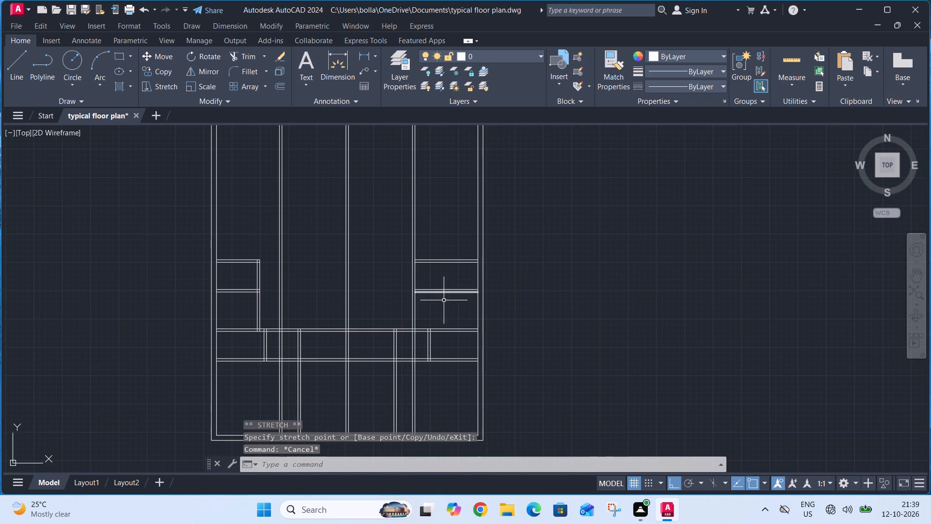
pyautogui.scroll(2, 423, 338)
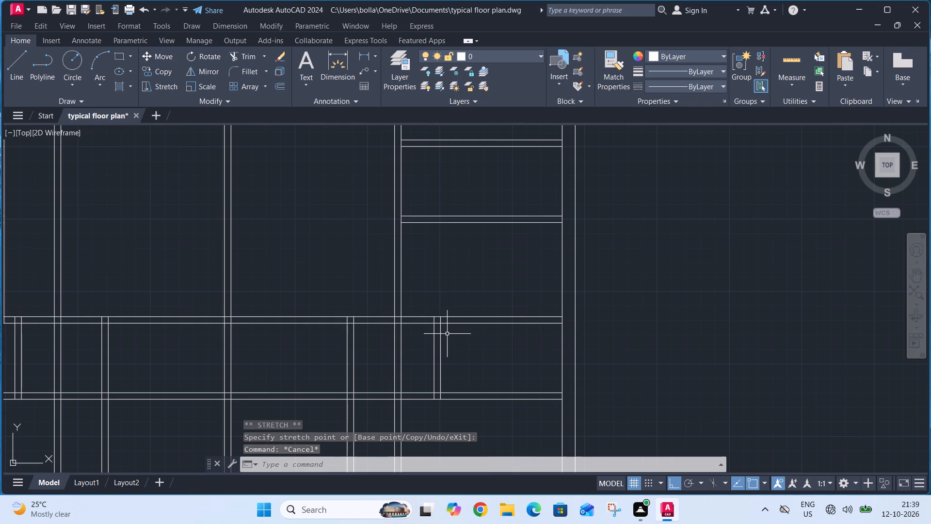
pyautogui.click(448, 334)
pyautogui.click(421, 350)
pyautogui.press('Delete')
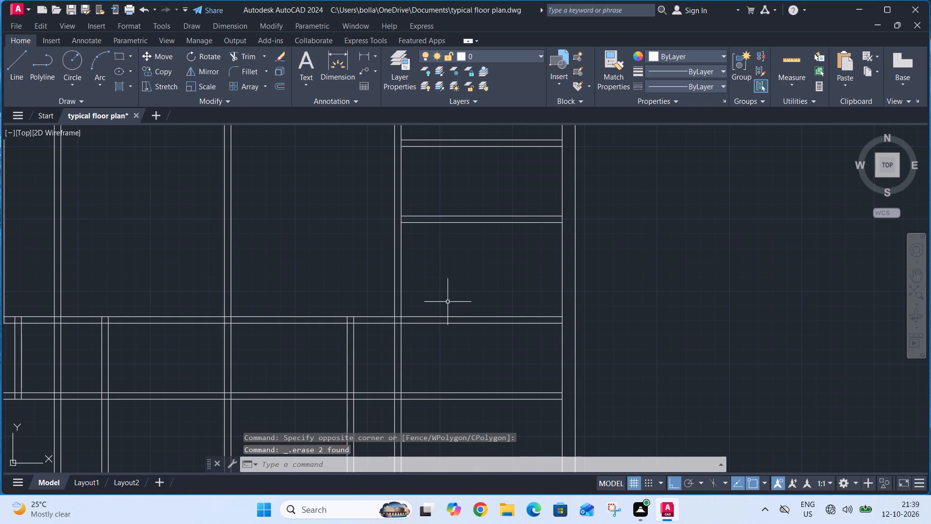
pyautogui.scroll(-3, 448, 302)
pyautogui.scroll(3, 428, 320)
pyautogui.click(428, 316)
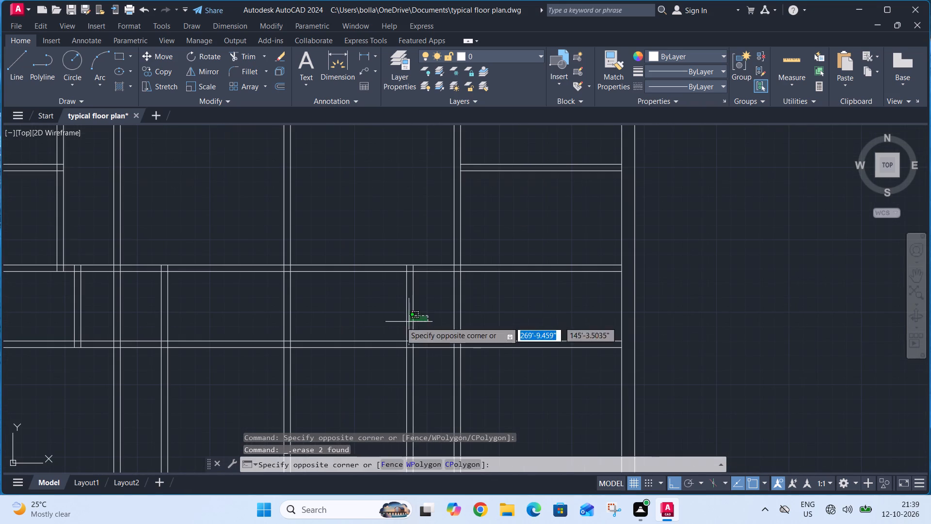
pyautogui.click(388, 322)
pyautogui.press('Delete')
pyautogui.scroll(-3, 468, 274)
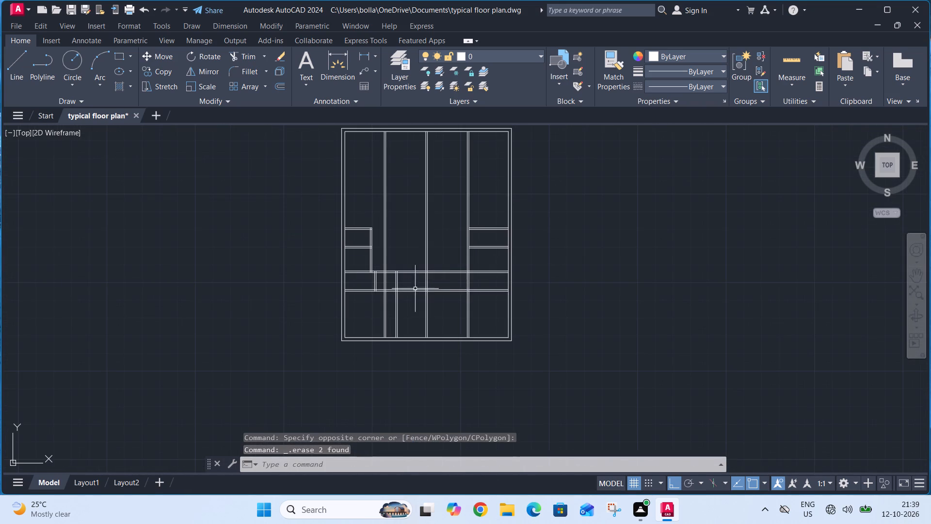
# Delete the double-line vertical wall between the left side partition and the central partition in the lower part of the plan.
pyautogui.scroll(3, 400, 289)
pyautogui.click(404, 275)
pyautogui.click(373, 280)
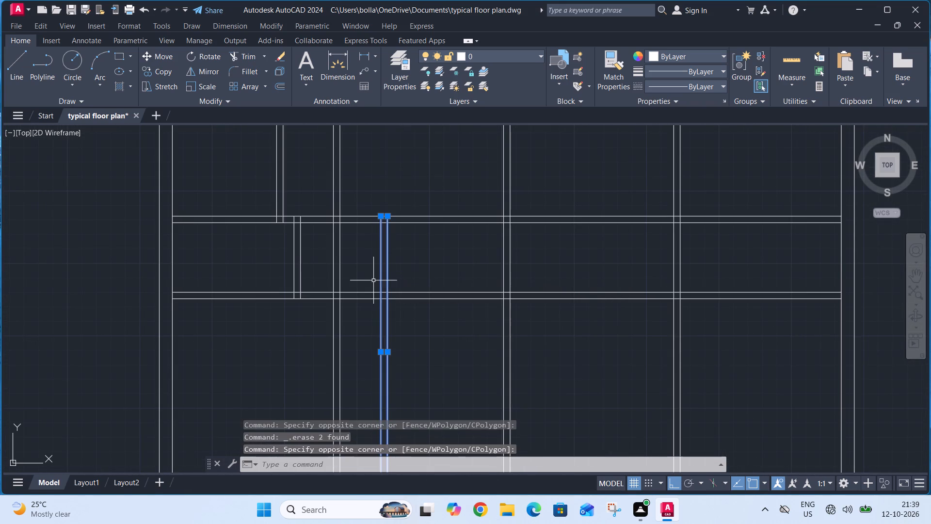
pyautogui.press('Delete')
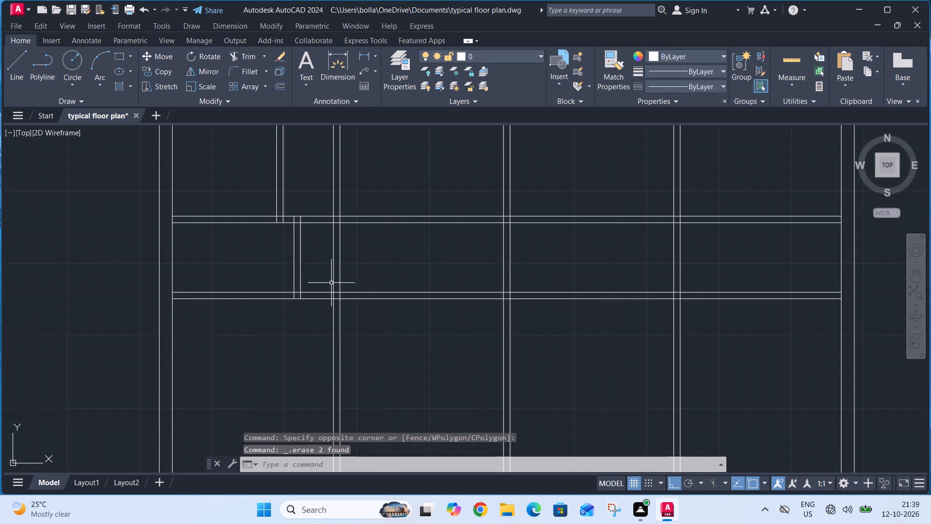
# Delete the short double-line wall in the left end of the horizontal band and the inner closing wall of the left-hand small rooms.
pyautogui.scroll(-2, 331, 282)
pyautogui.moveTo(363, 278); pyautogui.dragTo(482, 312, button='middle')
pyautogui.scroll(3, 439, 303)
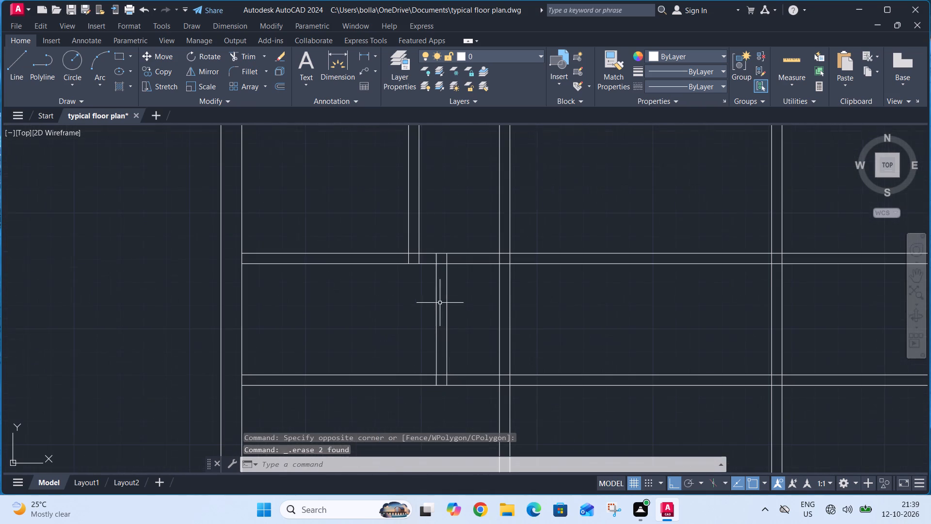
pyautogui.click(453, 301)
pyautogui.click(426, 309)
pyautogui.scroll(-2, 439, 277)
pyautogui.click(436, 229)
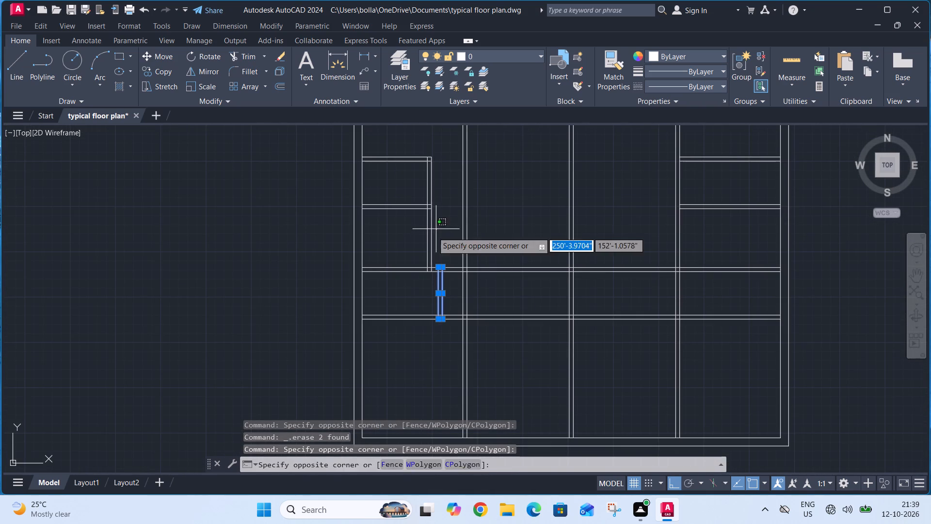
pyautogui.click(422, 240)
pyautogui.press('Delete')
# Stretch the four horizontal wall lines of the left-hand small rooms to the left side partition's outer face.
pyautogui.scroll(2, 423, 159)
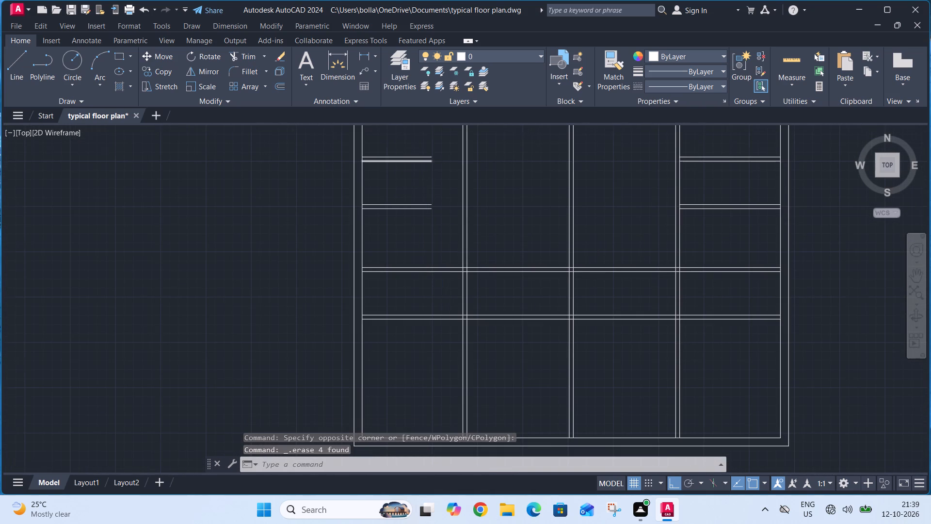
pyautogui.scroll(1, 423, 159)
pyautogui.click(458, 135)
pyautogui.click(416, 372)
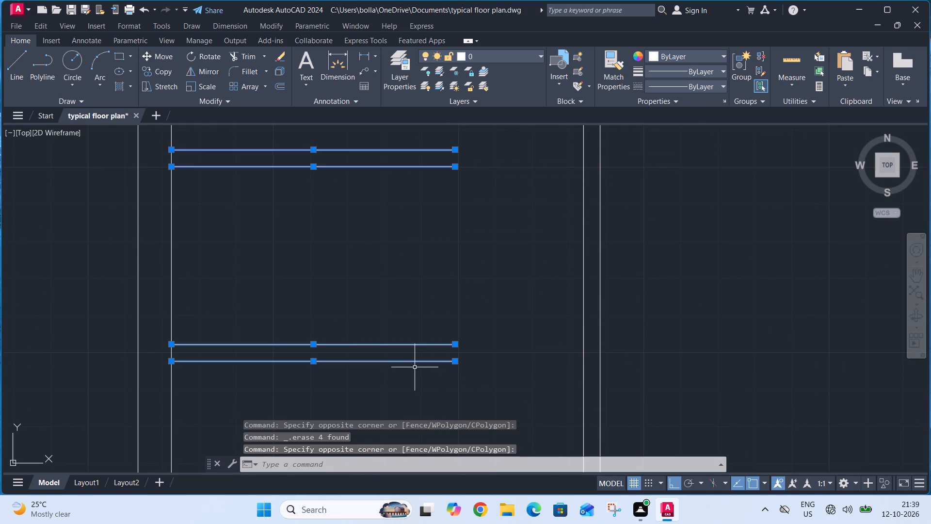
pyautogui.press('s')
pyautogui.press('space')
pyautogui.click(453, 360)
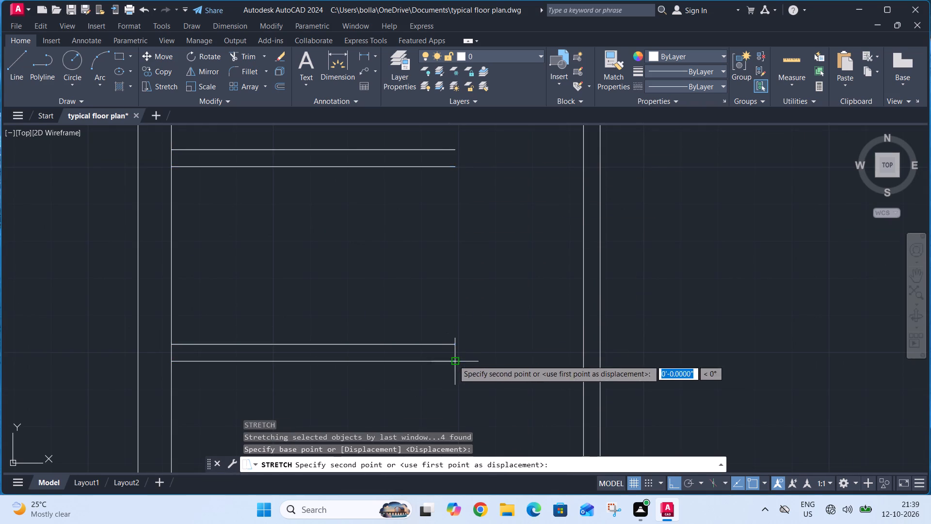
pyautogui.click(585, 361)
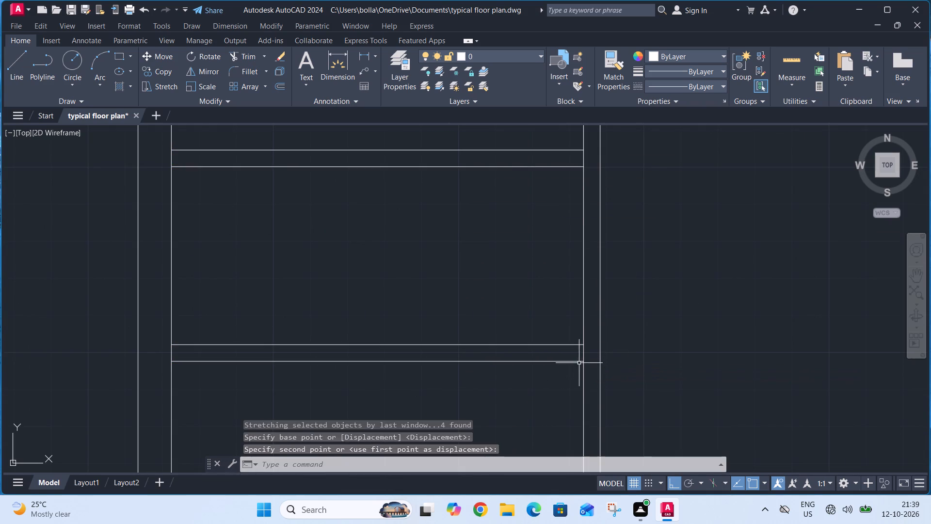
pyautogui.press('Escape')
# Offset the right side partition's outer face 6' toward the right outer wall.
pyautogui.scroll(-3, 530, 314)
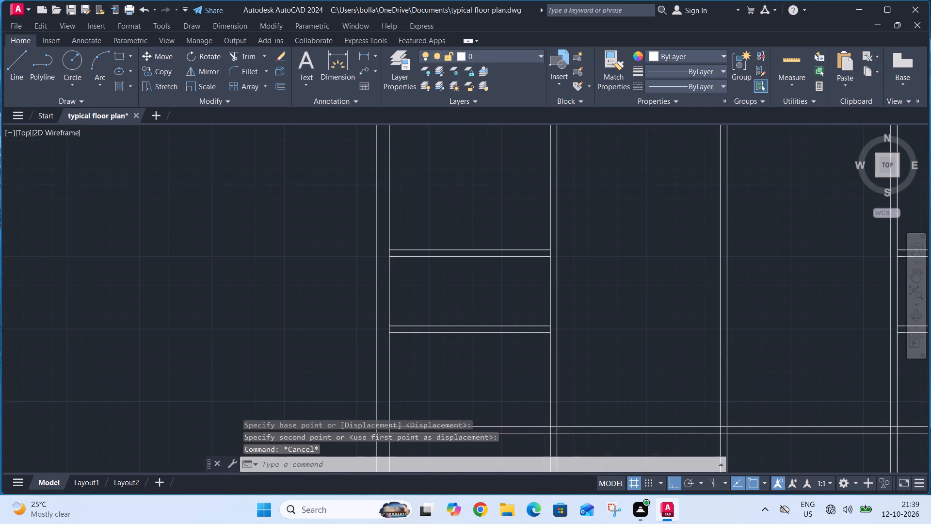
pyautogui.write('o 6')
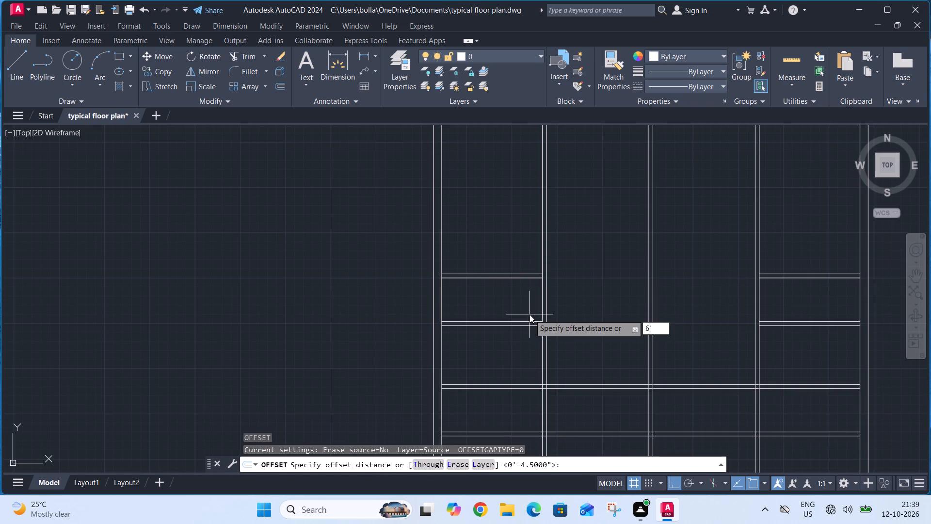
pyautogui.press("'")
pyautogui.press('Return')
pyautogui.scroll(-3, 530, 314)
pyautogui.scroll(3, 576, 306)
pyautogui.click(621, 274)
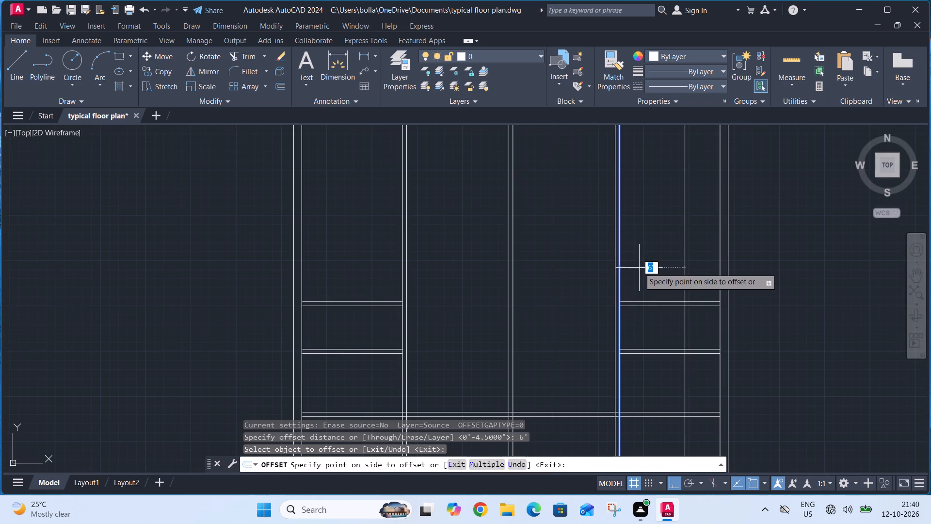
pyautogui.click(639, 268)
pyautogui.press('Escape')
# Offset the new vertical line 9" toward the right outer wall to form a double-line wall.
pyautogui.write('o 9"')
pyautogui.press('Return')
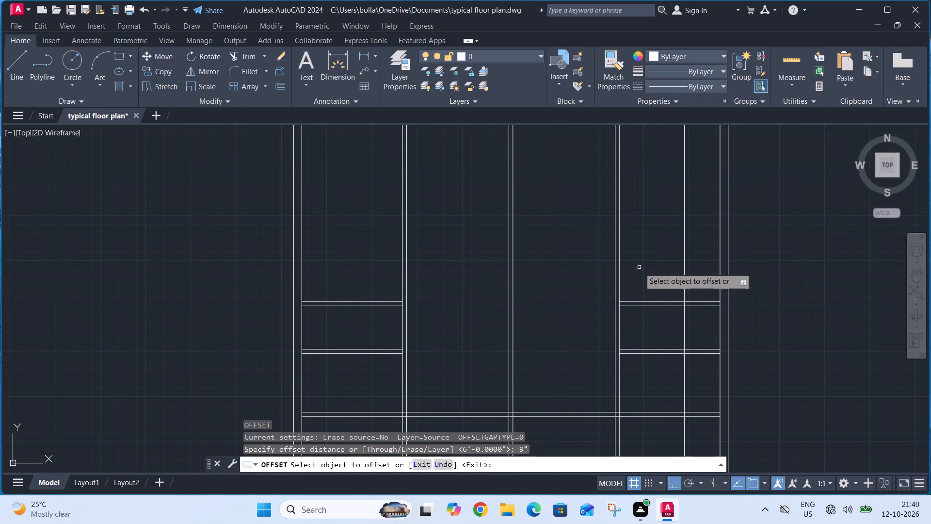
pyautogui.click(685, 270)
pyautogui.click(692, 269)
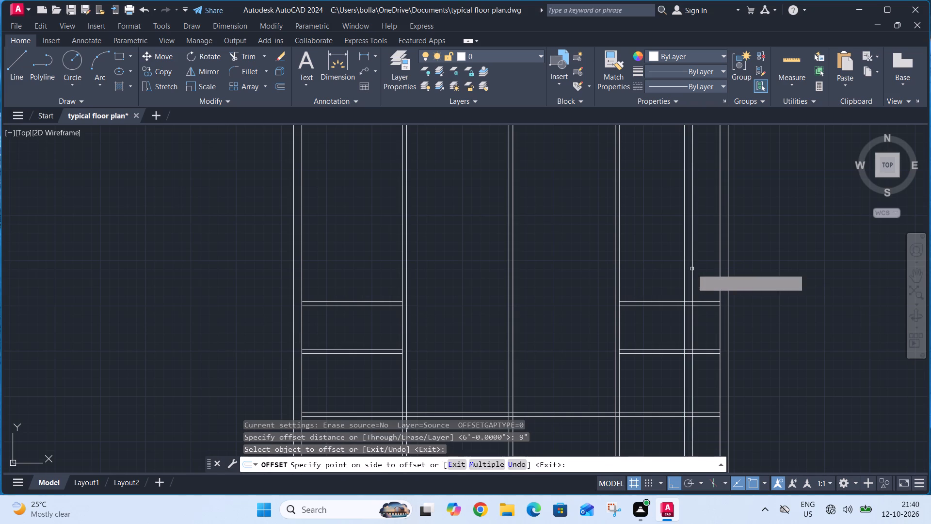
pyautogui.press('Escape')
# Trim the right-hand small rooms' horizontal wall lines between the new 9" wall and the right outer wall.
pyautogui.scroll(-1, 685, 250)
pyautogui.write('tr')
pyautogui.press('space')
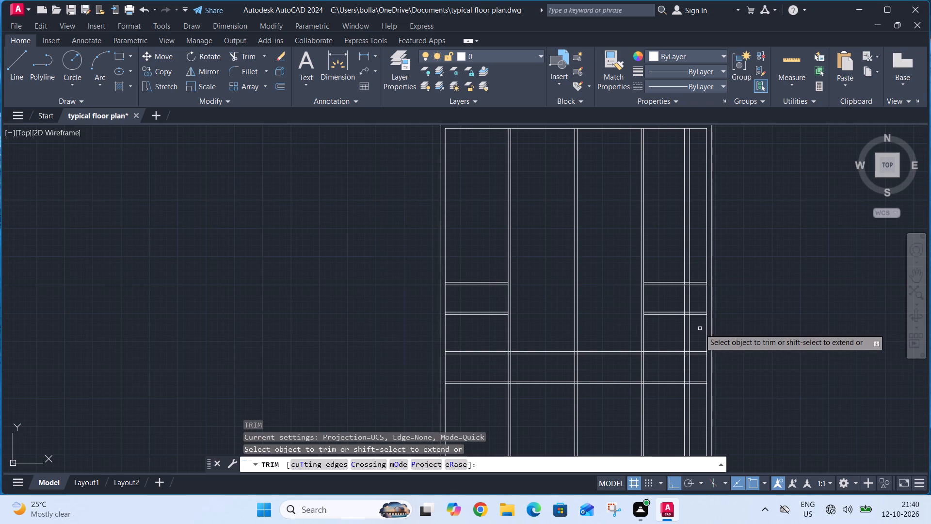
pyautogui.click(699, 328)
pyautogui.click(696, 278)
pyautogui.press('Escape')
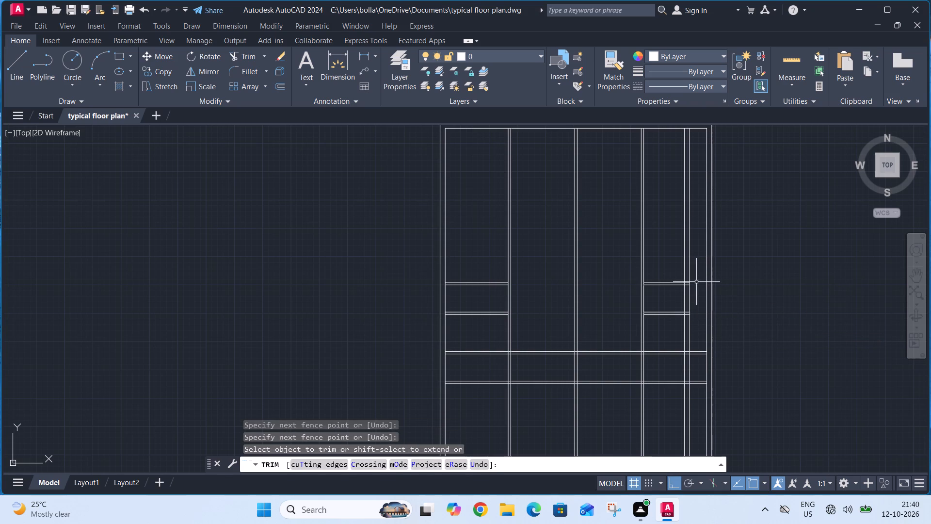
# Measure the clear width between the right side partition and the new 9" wall at the horizontal band.
pyautogui.moveTo(698, 321); pyautogui.dragTo(642, 304, button='middle')
pyautogui.scroll(1, 605, 347)
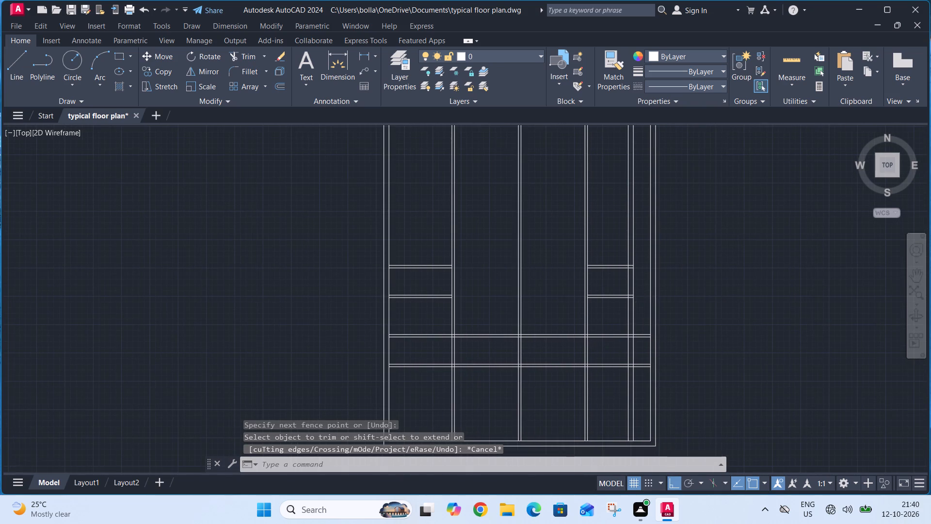
pyautogui.scroll(1, 605, 347)
pyautogui.click(362, 58)
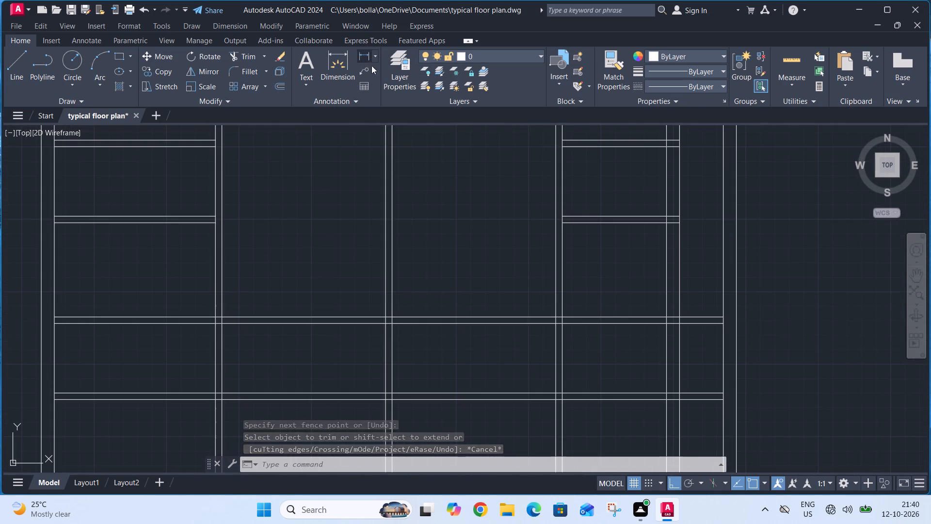
pyautogui.click(562, 324)
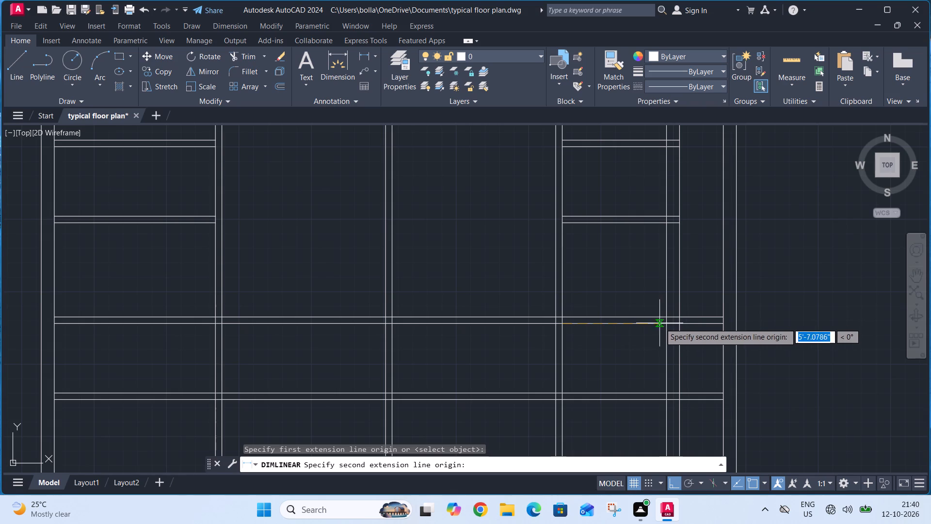
pyautogui.click(667, 323)
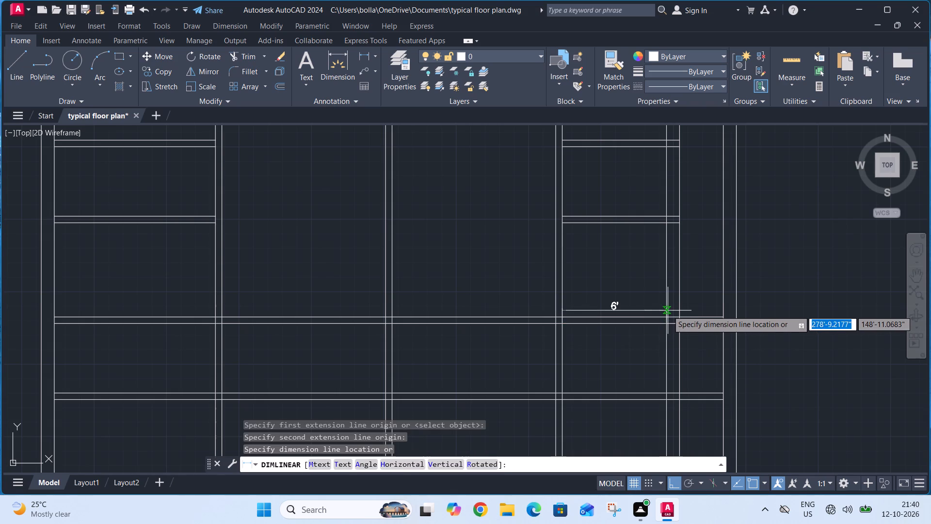
pyautogui.press('Escape')
# Shorten both lines of the right side partition so they end at the underside of the right-hand small rooms' lower wall.
pyautogui.scroll(-2, 581, 296)
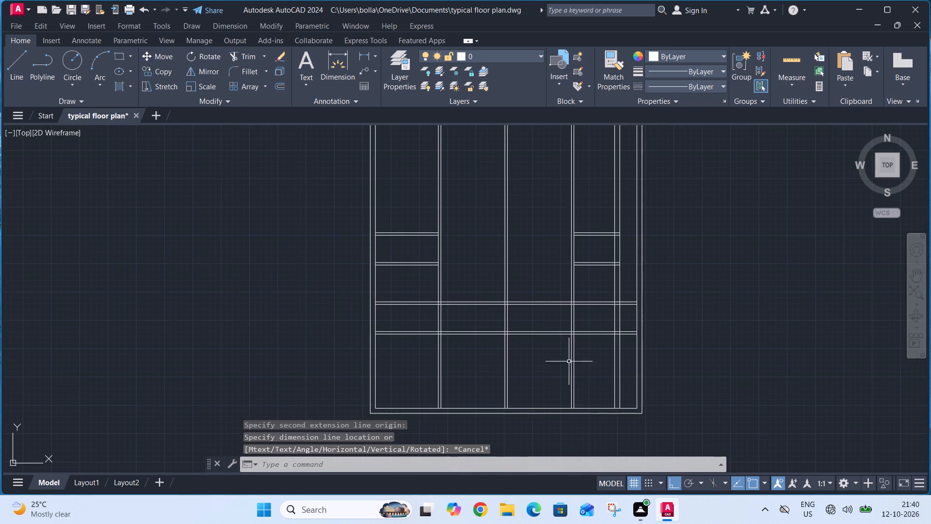
pyautogui.click(581, 381)
pyautogui.click(564, 393)
pyautogui.scroll(4, 578, 404)
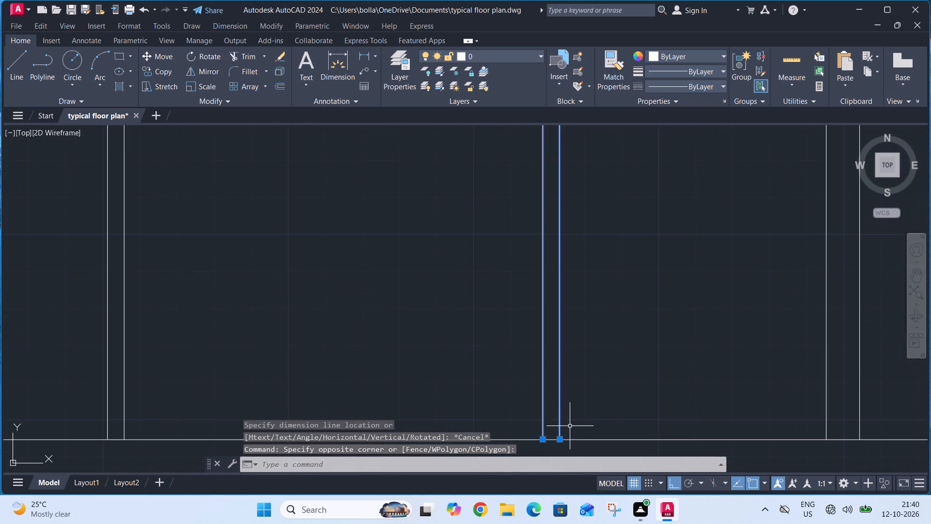
pyautogui.moveTo(560, 441); pyautogui.dragTo(563, 433)
pyautogui.scroll(-3, 581, 364)
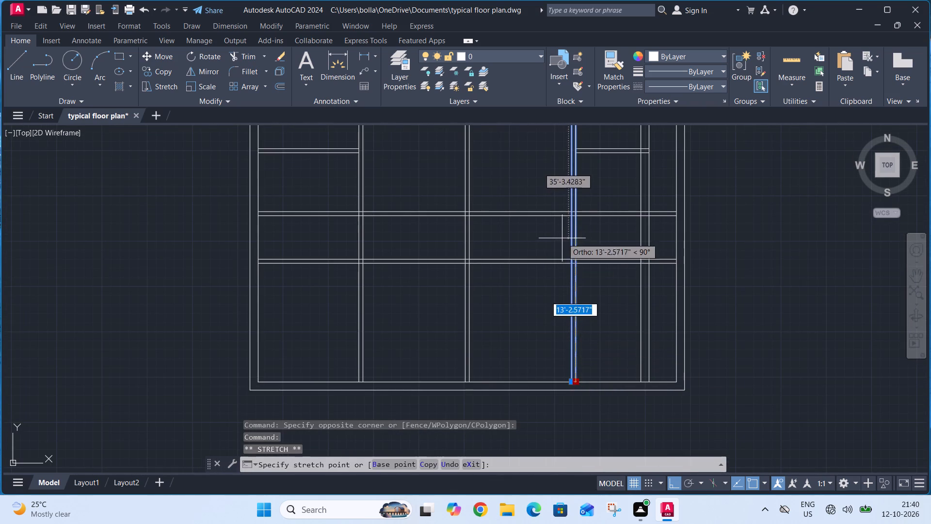
pyautogui.click(577, 263)
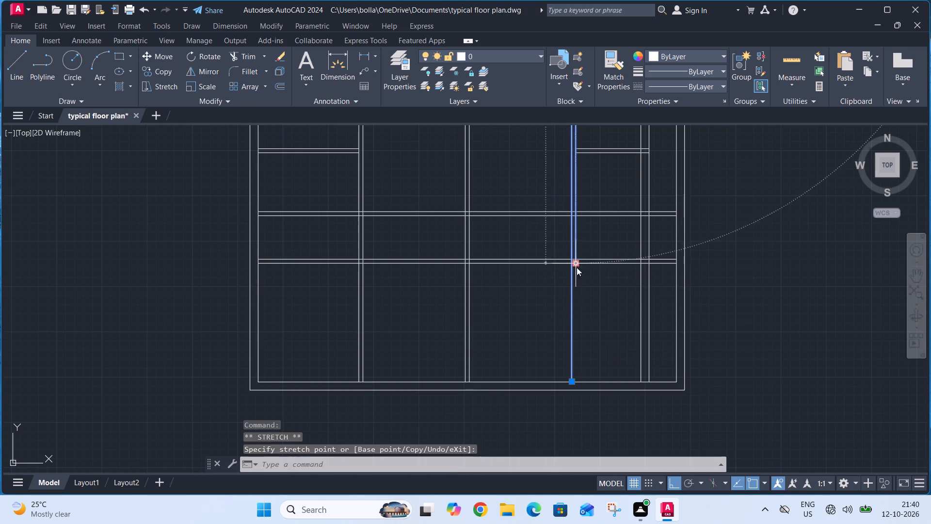
pyautogui.click(574, 384)
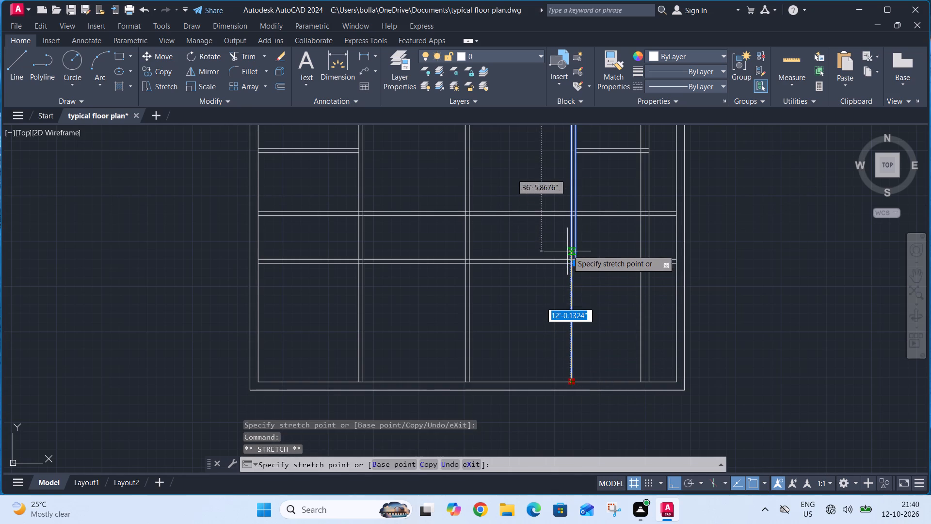
pyautogui.moveTo(576, 228); pyautogui.dragTo(582, 354, button='middle')
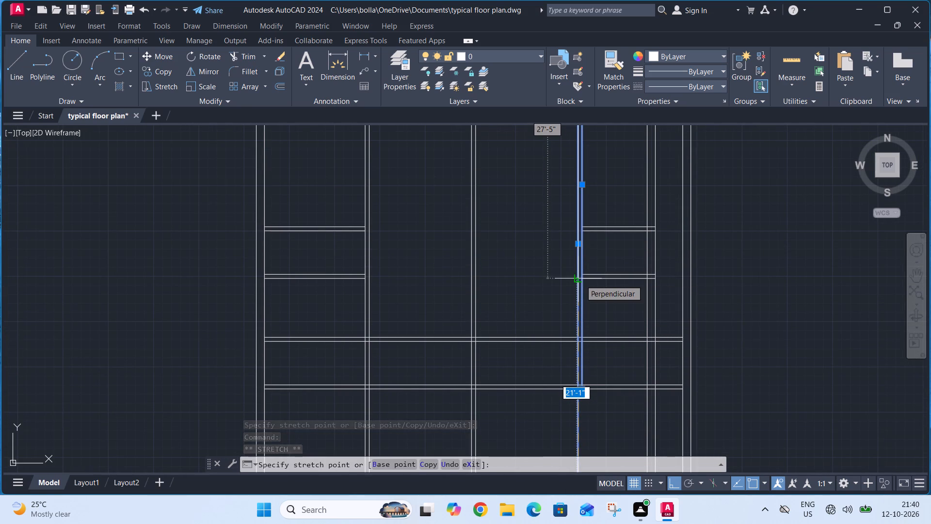
pyautogui.click(580, 279)
pyautogui.scroll(4, 586, 283)
pyautogui.scroll(-2, 584, 287)
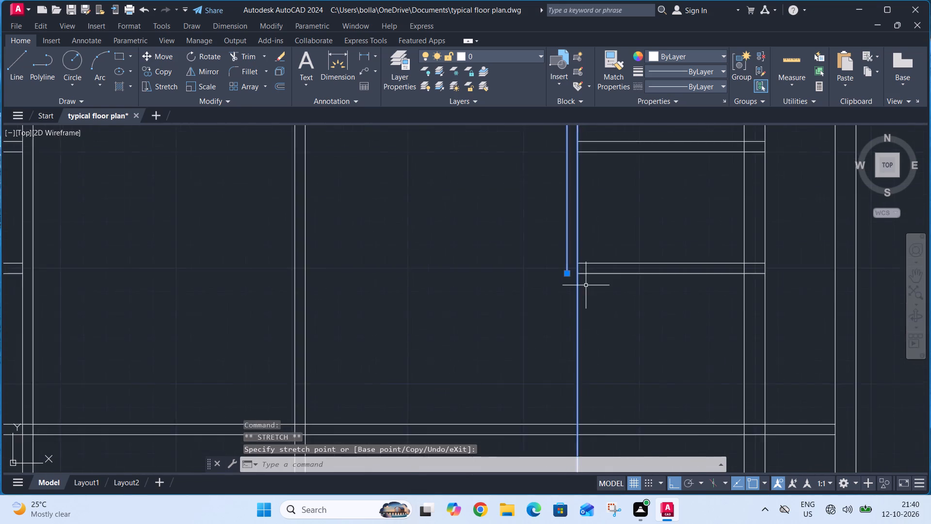
pyautogui.scroll(-2, 586, 285)
pyautogui.click(583, 391)
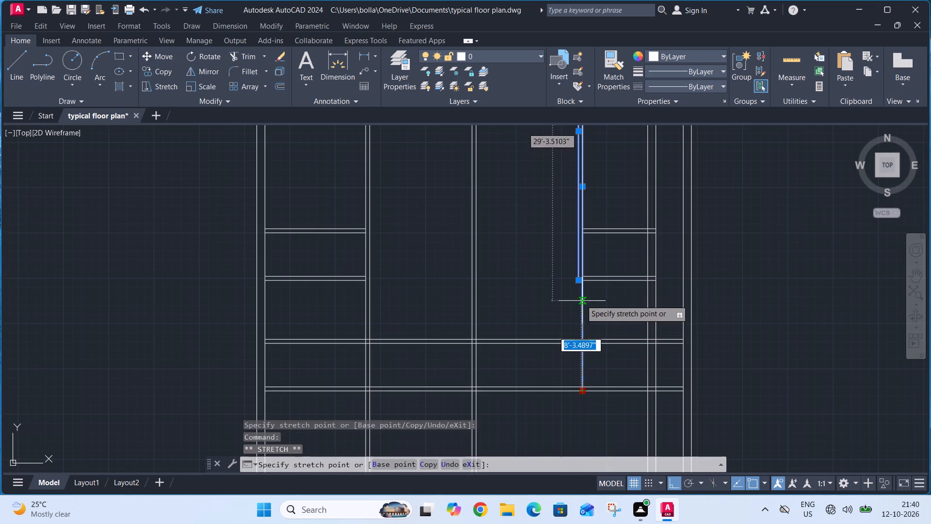
pyautogui.click(583, 282)
pyautogui.press('Escape')
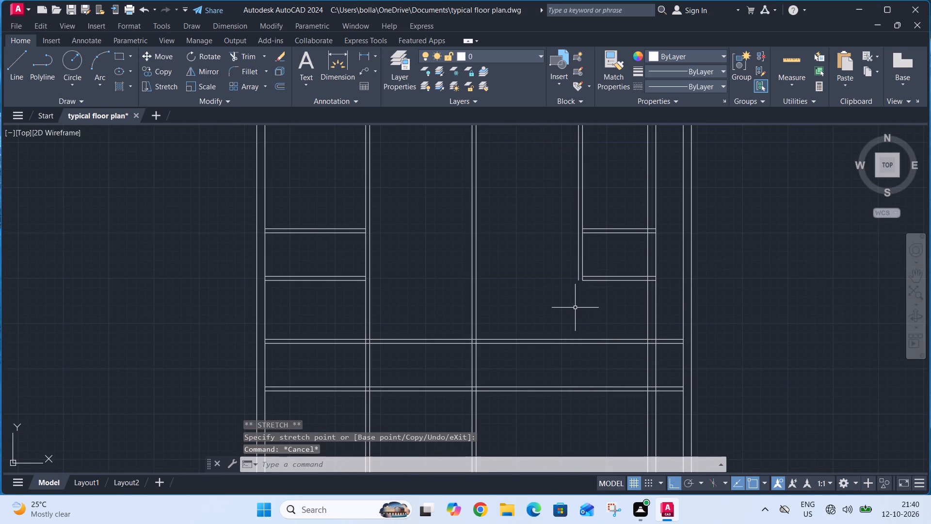
# Offset the inner face of the new 9" wall 7' toward the central partition.
pyautogui.write('o 7')
pyautogui.press("'")
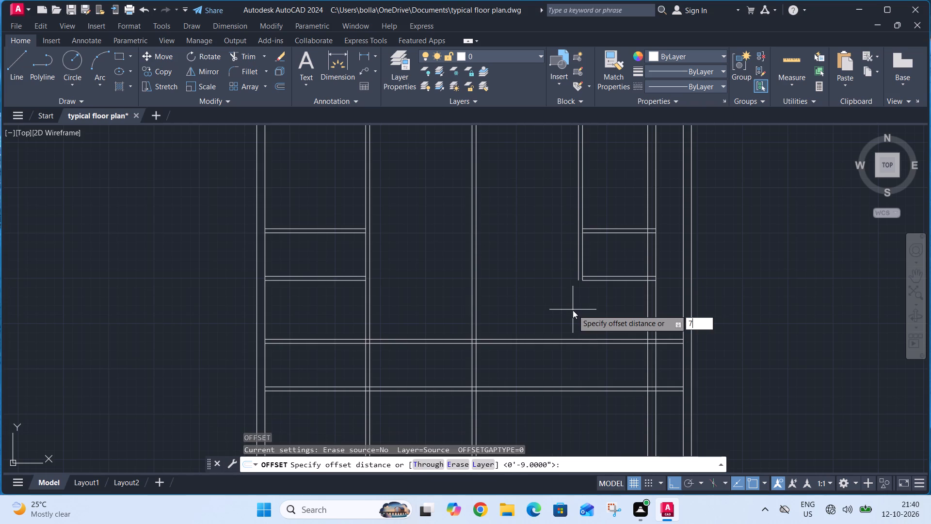
pyautogui.press('Return')
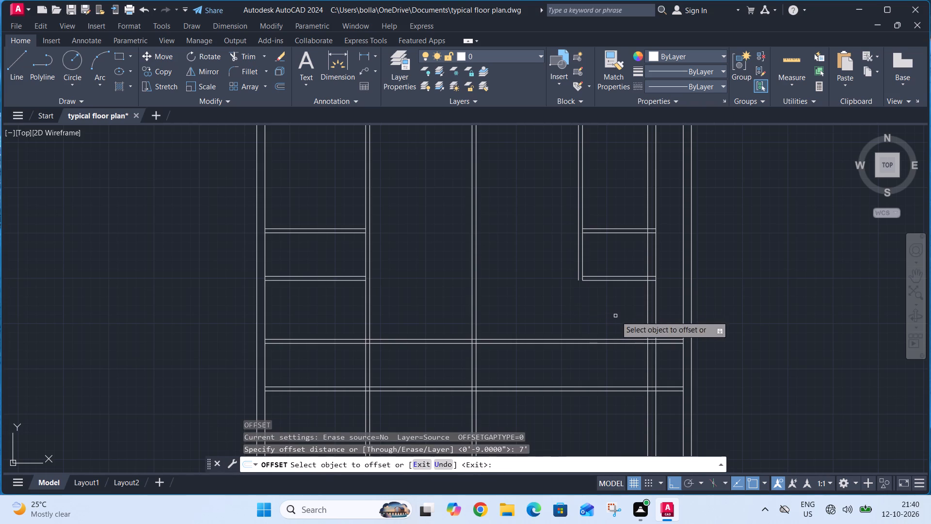
pyautogui.click(648, 346)
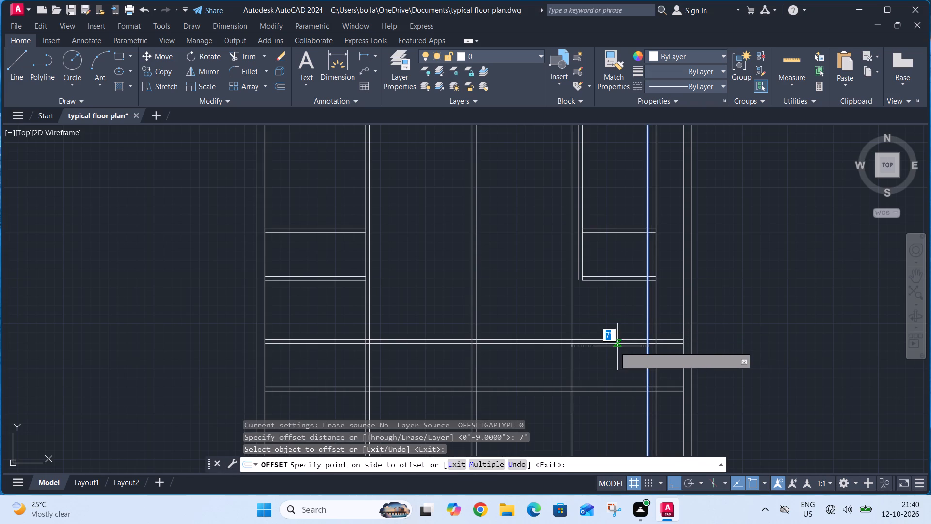
pyautogui.click(578, 349)
pyautogui.press('Escape')
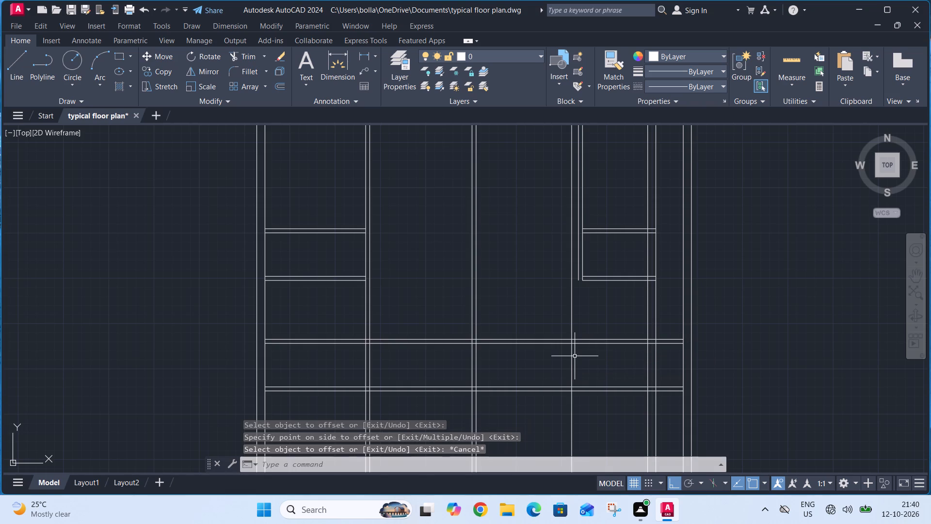
# Offset the new vertical line between the right side partition and central partition 4.5" toward the central partition.
pyautogui.write('o 4')
pyautogui.write('.5"')
pyautogui.press('Return')
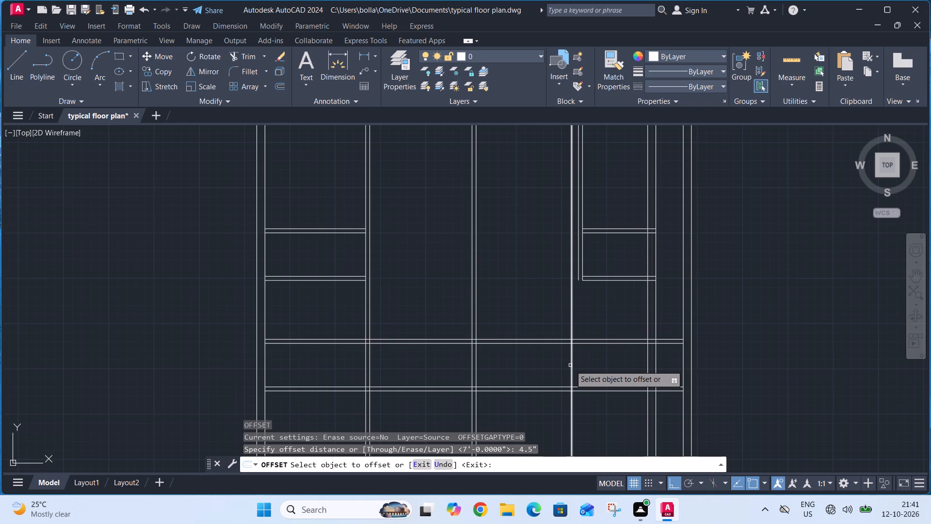
pyautogui.click(570, 365)
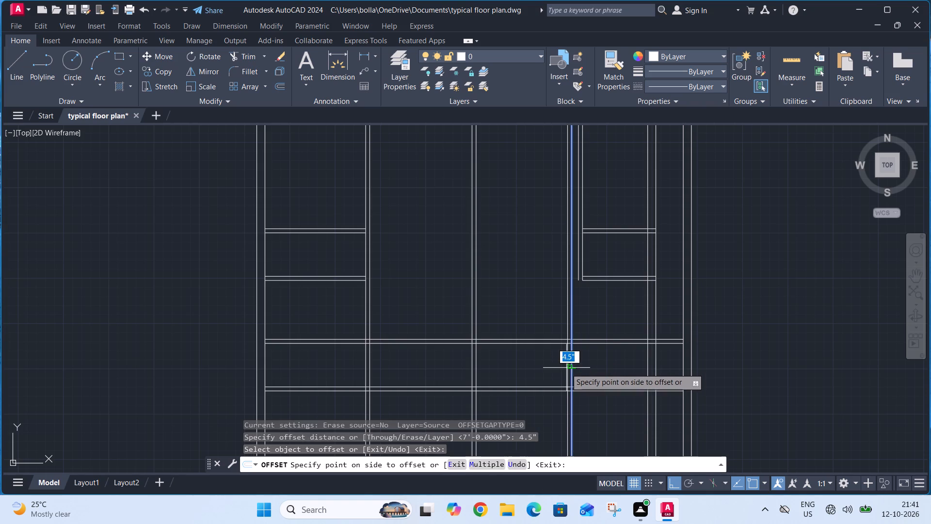
pyautogui.click(545, 371)
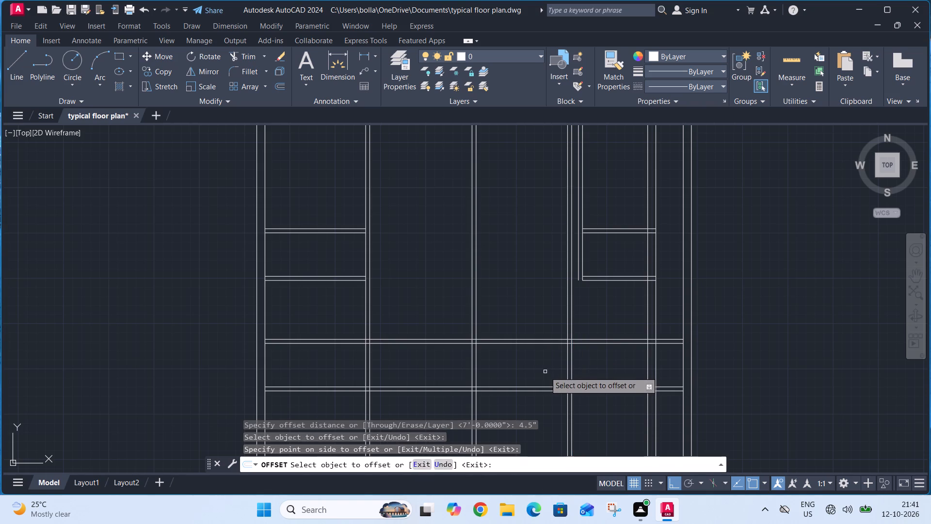
pyautogui.press('Escape')
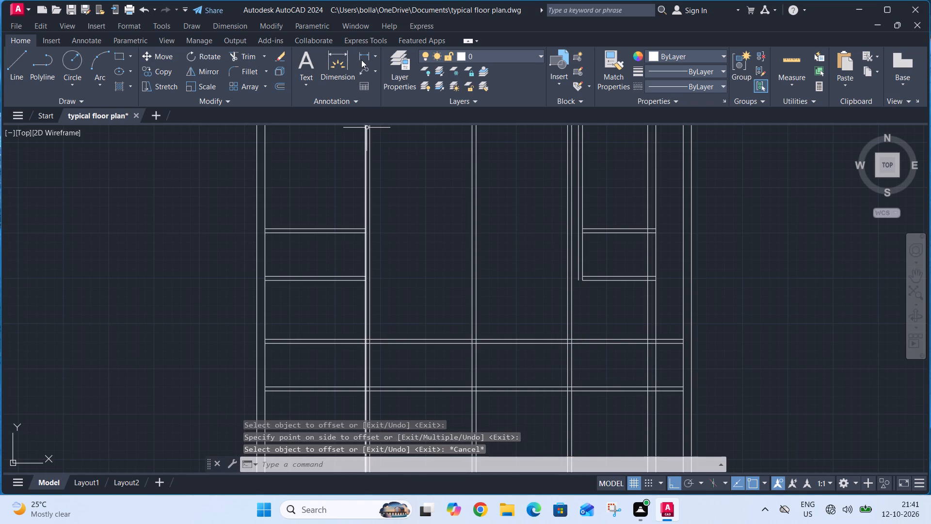
# Measure the clear width between the new 4.5" partition and the right-hand 9" wall at the horizontal band.
pyautogui.click(362, 59)
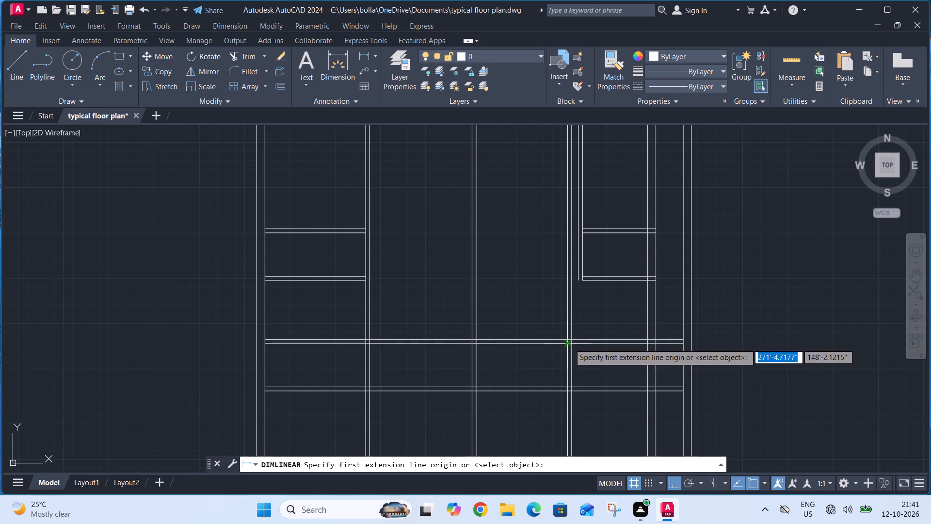
pyautogui.scroll(3, 570, 342)
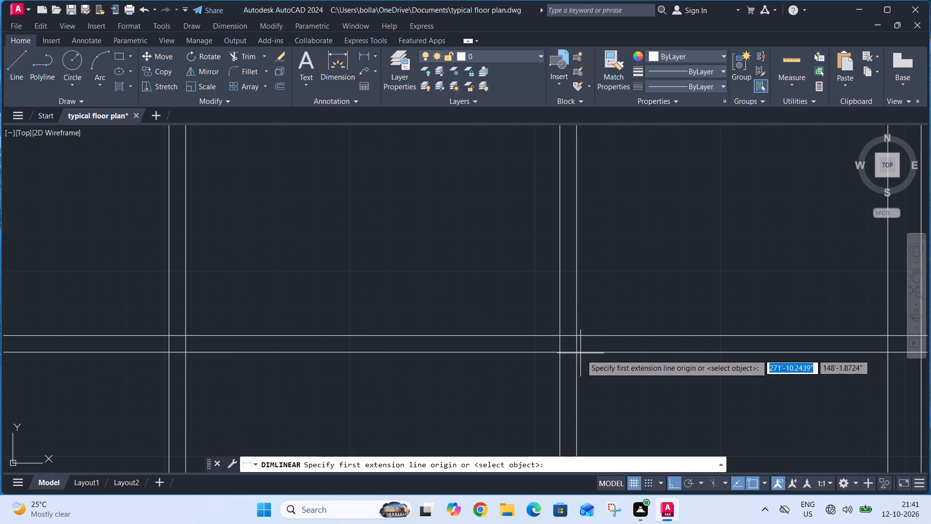
pyautogui.click(578, 352)
pyautogui.scroll(-2, 588, 331)
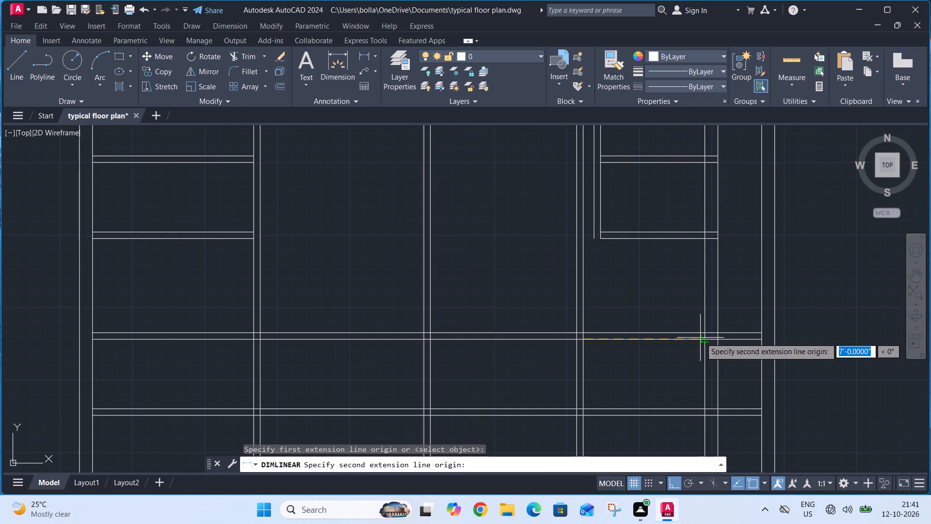
pyautogui.click(706, 338)
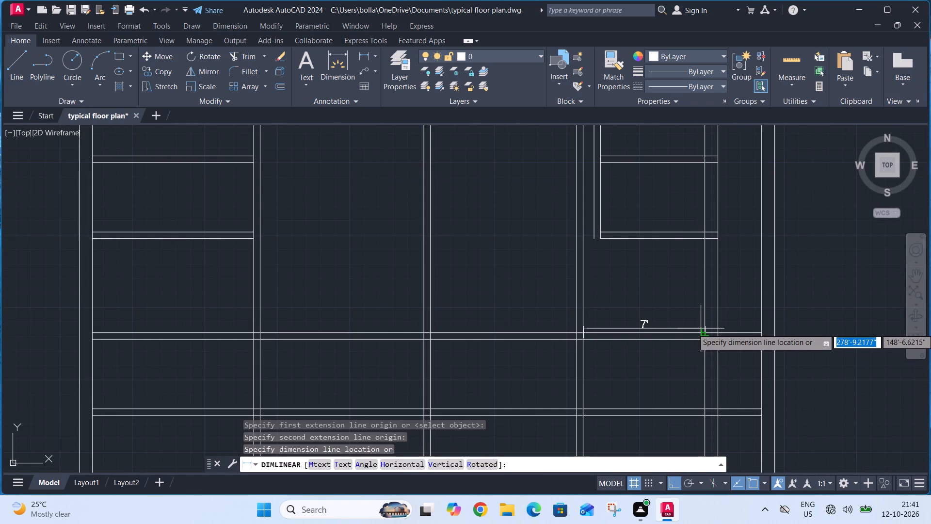
pyautogui.press('Escape')
# Trim both lines of the new 4.5" partition above and below the horizontal band, keeping only the part inside the band.
pyautogui.write('tr')
pyautogui.press('space')
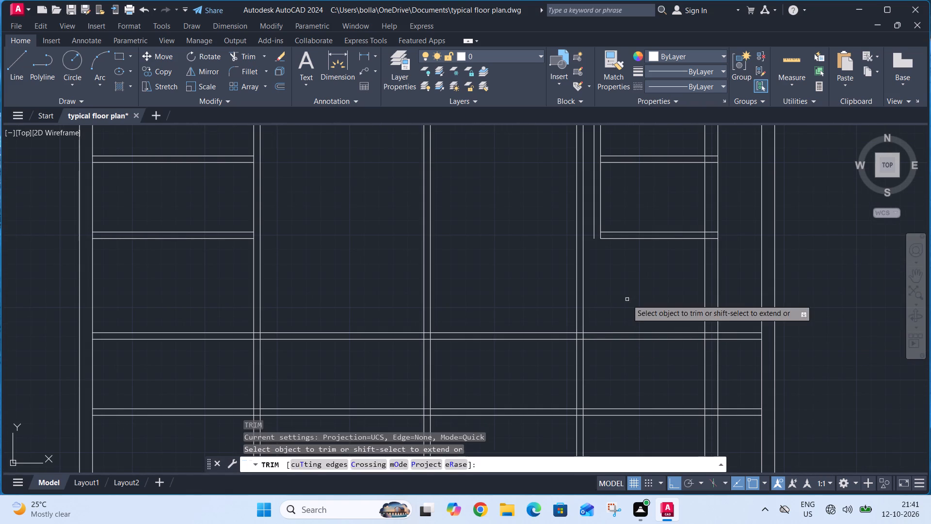
pyautogui.click(627, 298)
pyautogui.click(563, 314)
pyautogui.scroll(-3, 582, 305)
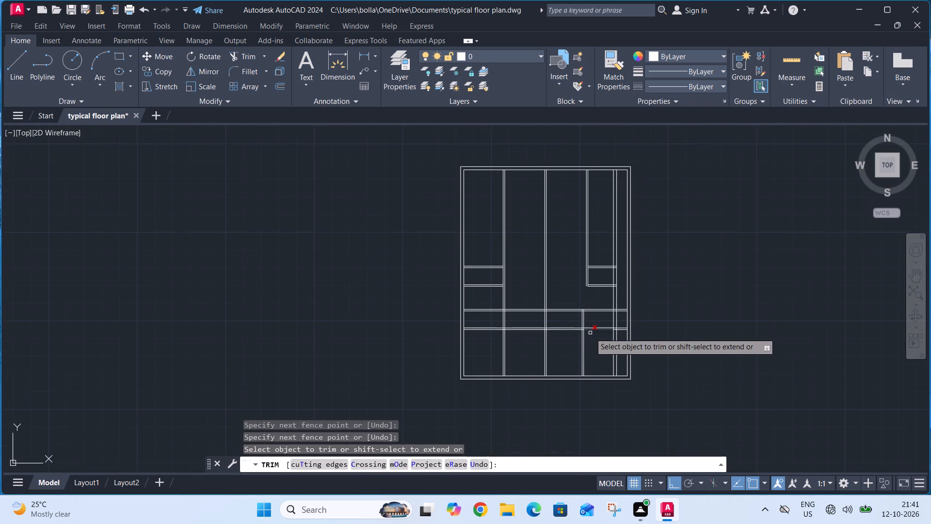
pyautogui.click(592, 338)
pyautogui.click(574, 345)
pyautogui.press('Escape')
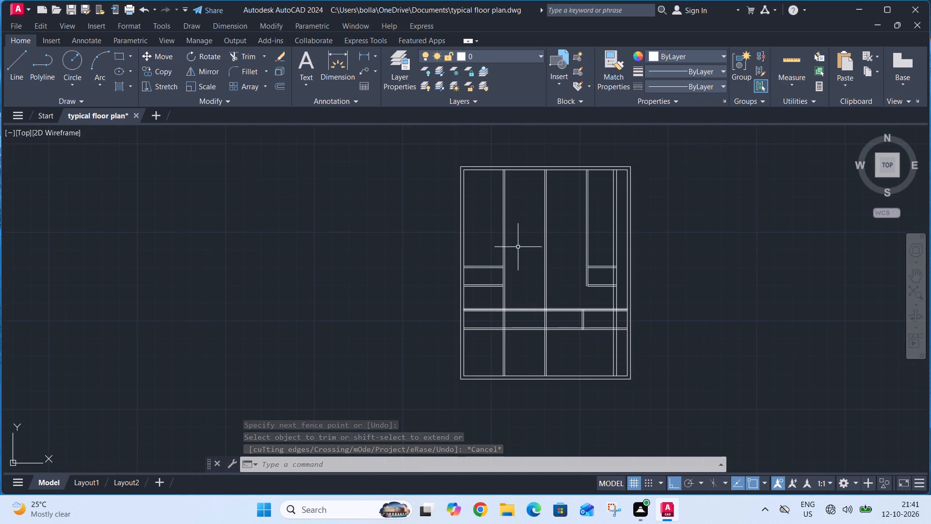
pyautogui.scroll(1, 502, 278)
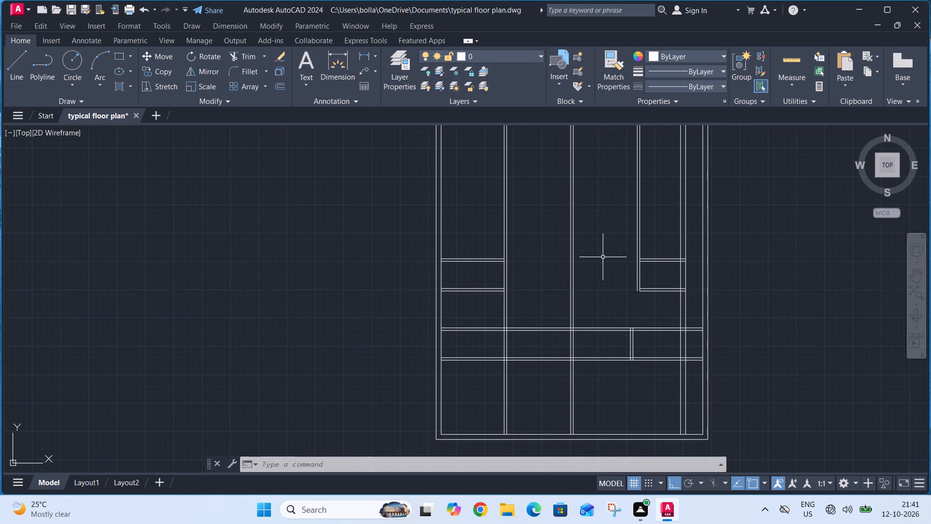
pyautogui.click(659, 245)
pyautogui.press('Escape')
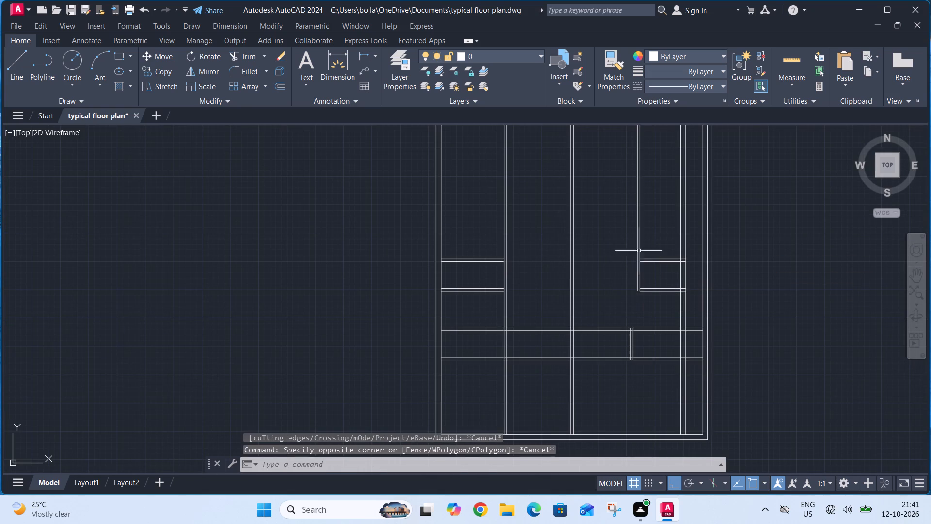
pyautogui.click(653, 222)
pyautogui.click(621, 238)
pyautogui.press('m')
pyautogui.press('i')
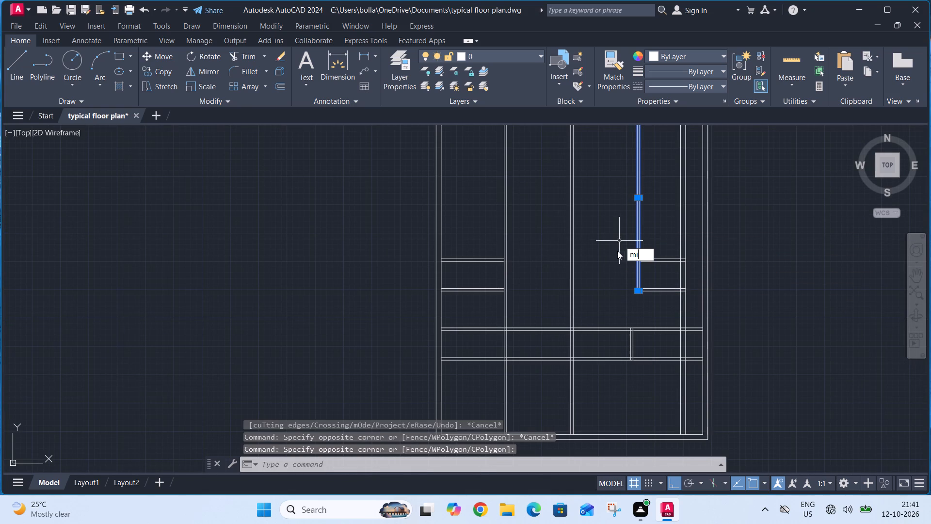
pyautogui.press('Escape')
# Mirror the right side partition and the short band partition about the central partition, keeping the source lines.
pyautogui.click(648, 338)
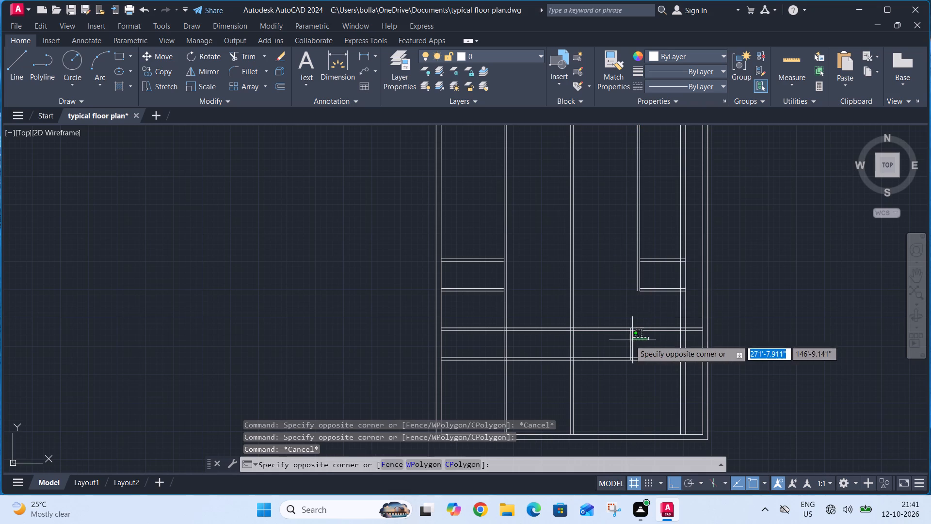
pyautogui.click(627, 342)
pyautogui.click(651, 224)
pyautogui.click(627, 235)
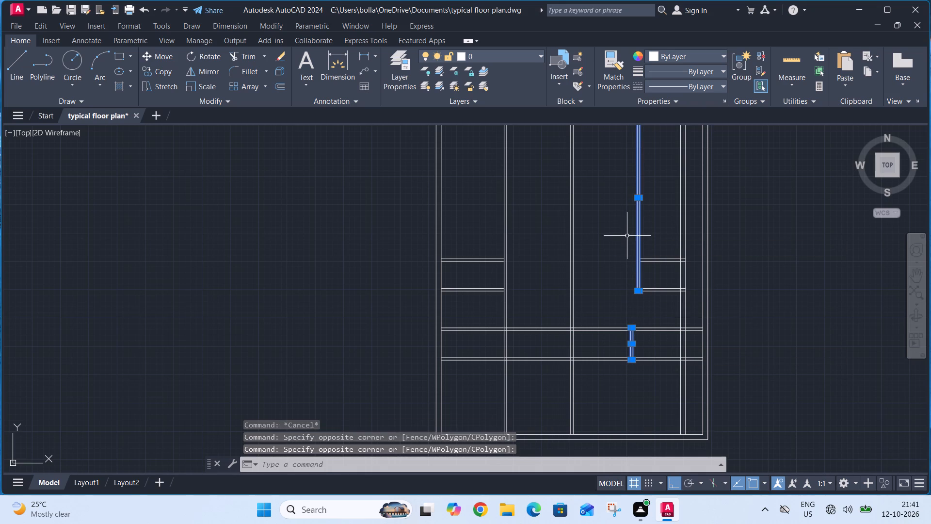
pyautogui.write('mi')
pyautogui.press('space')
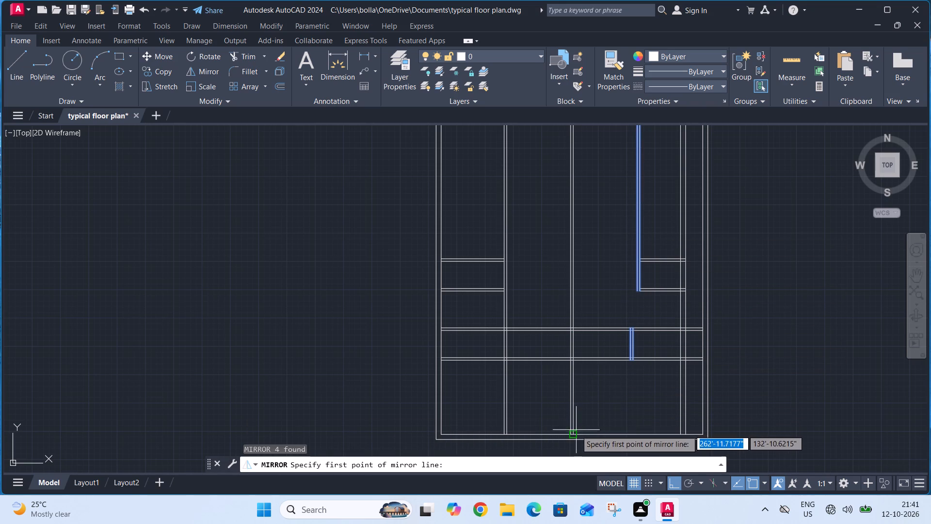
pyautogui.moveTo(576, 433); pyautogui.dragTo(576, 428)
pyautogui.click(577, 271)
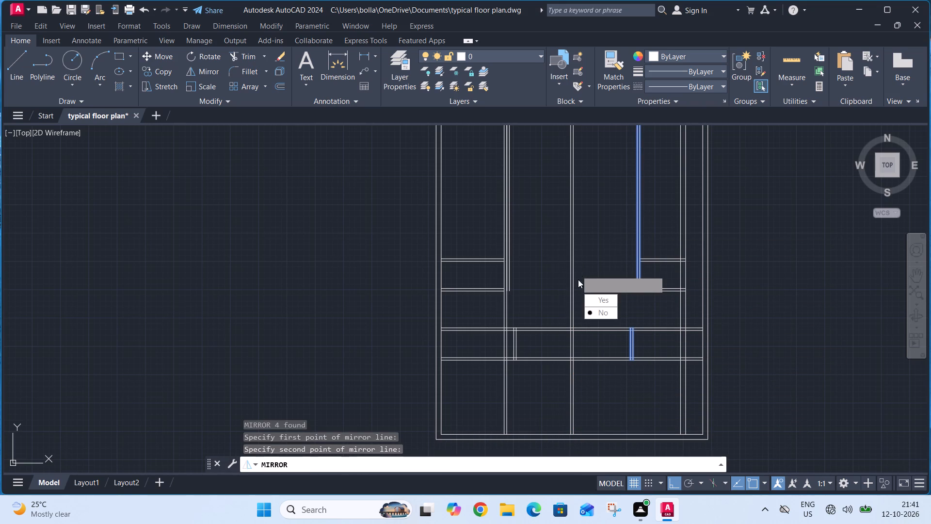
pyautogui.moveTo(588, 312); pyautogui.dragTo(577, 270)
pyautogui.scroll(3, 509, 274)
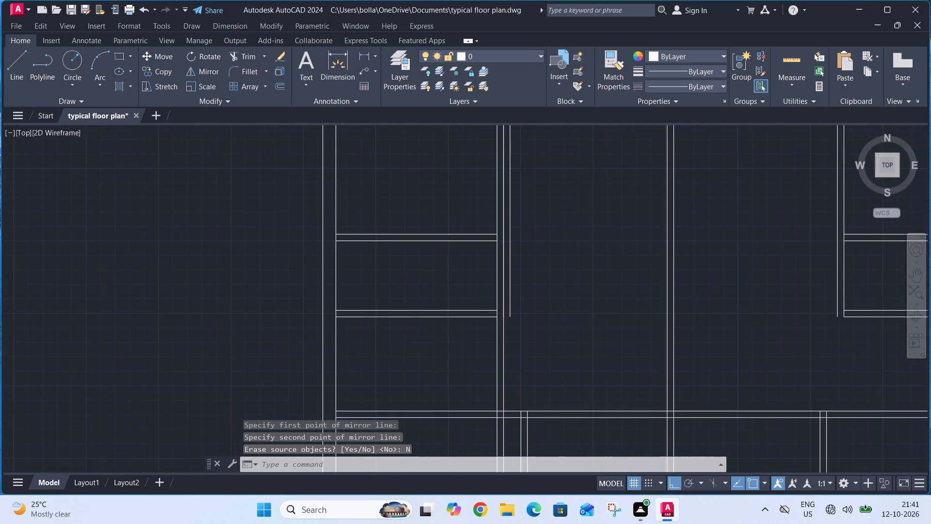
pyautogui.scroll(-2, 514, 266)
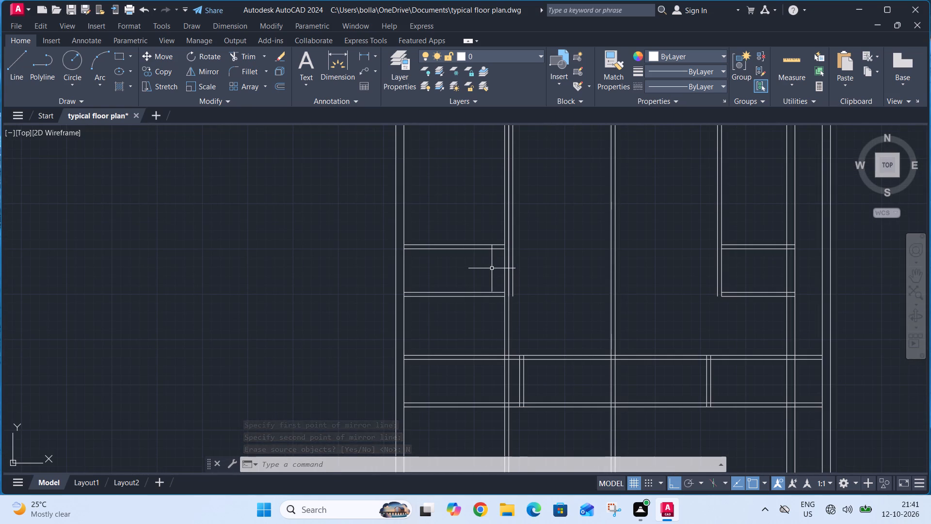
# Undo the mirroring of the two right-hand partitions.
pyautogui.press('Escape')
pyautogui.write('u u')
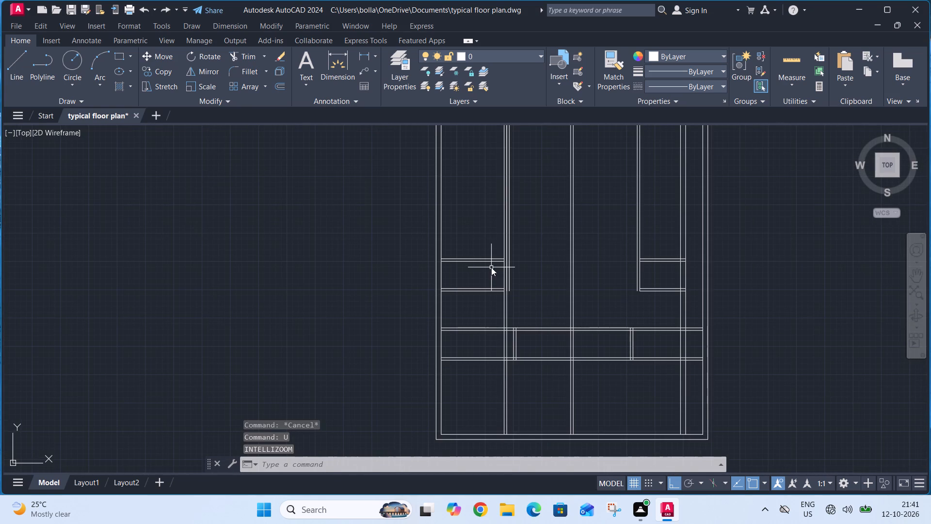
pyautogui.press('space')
# Offset the outer line of the left side partition 6' toward the left outer wall.
pyautogui.scroll(1, 504, 256)
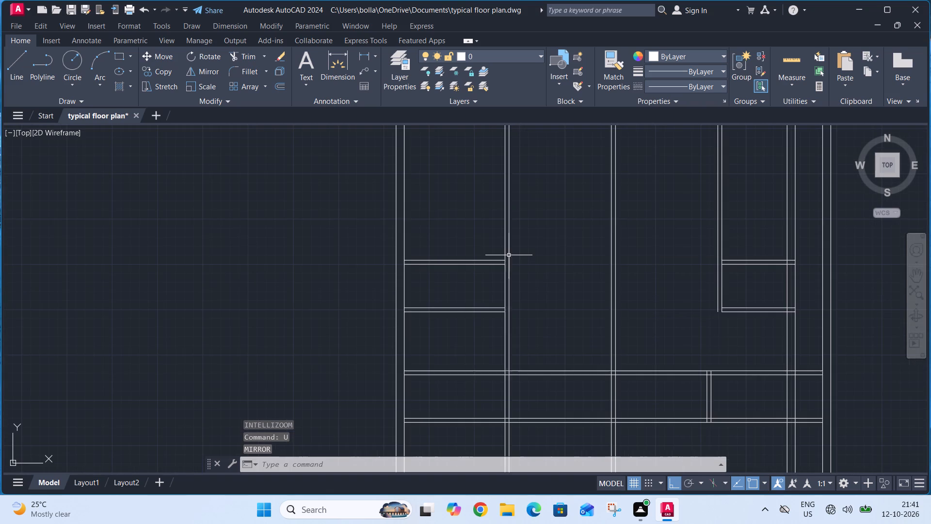
pyautogui.write('o')
pyautogui.press('space')
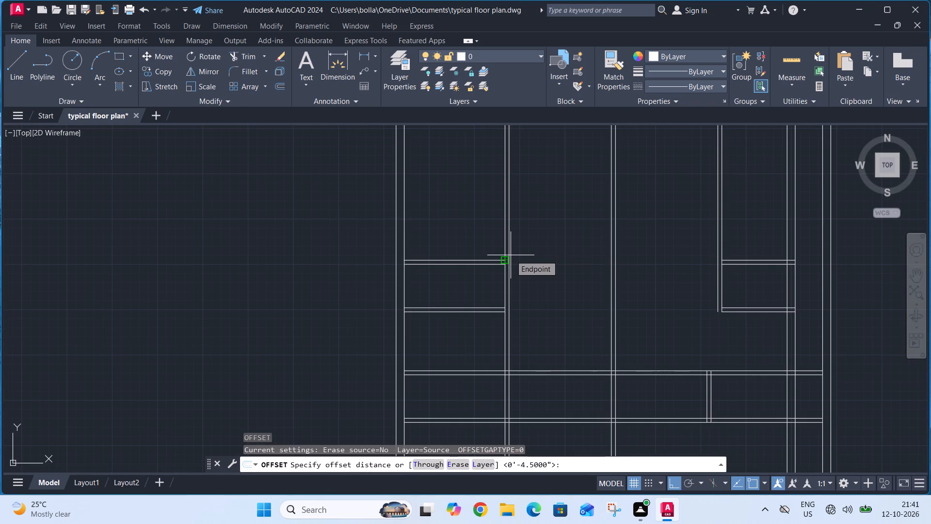
pyautogui.write("6'")
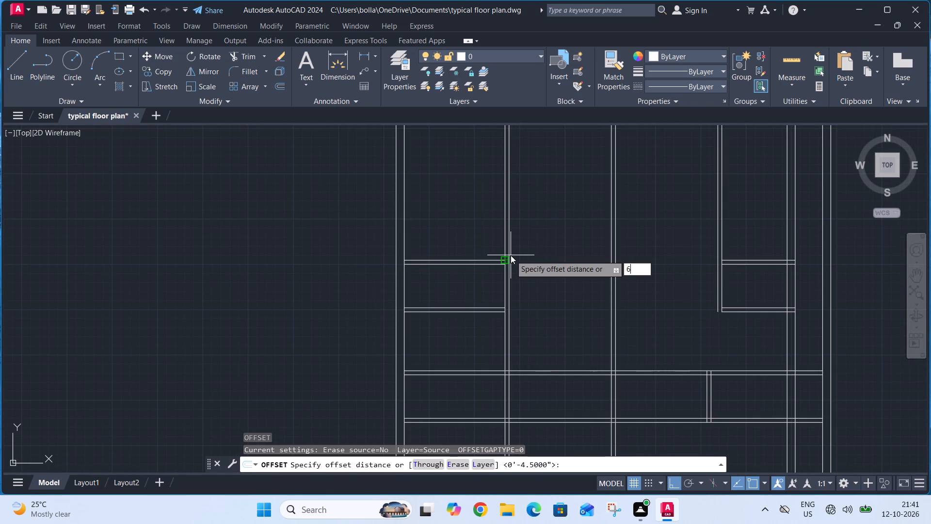
pyautogui.press('Return')
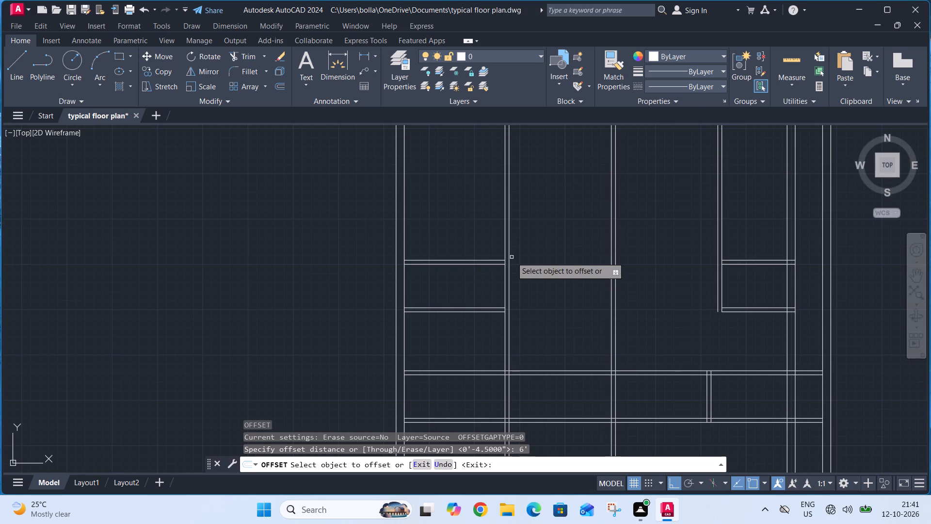
pyautogui.click(504, 255)
pyautogui.click(481, 255)
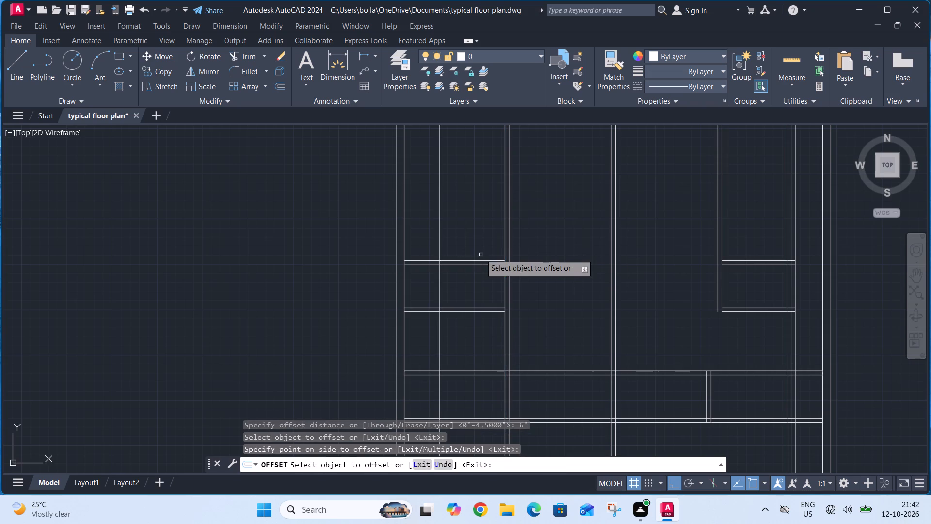
pyautogui.press('Escape')
# Offset the new left-hand vertical line 9" toward the left outer wall to form a 9" wall.
pyautogui.press('o')
pyautogui.press('space')
pyautogui.write('9')
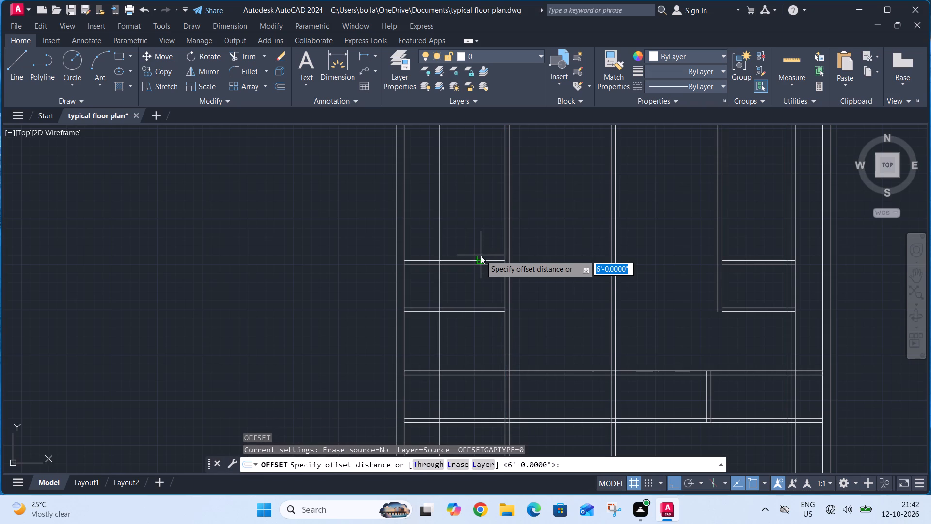
pyautogui.hotkey('shift', '"')
pyautogui.press('Return')
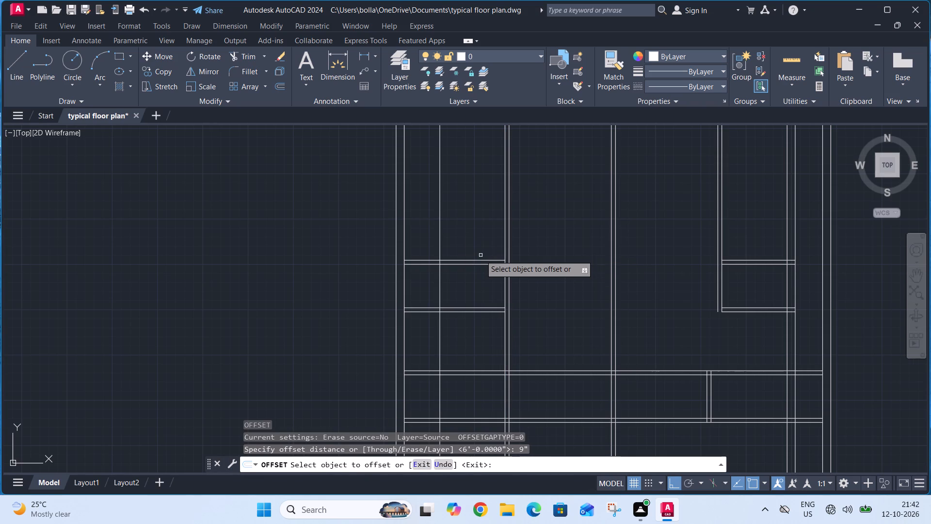
pyautogui.click(439, 238)
pyautogui.click(432, 240)
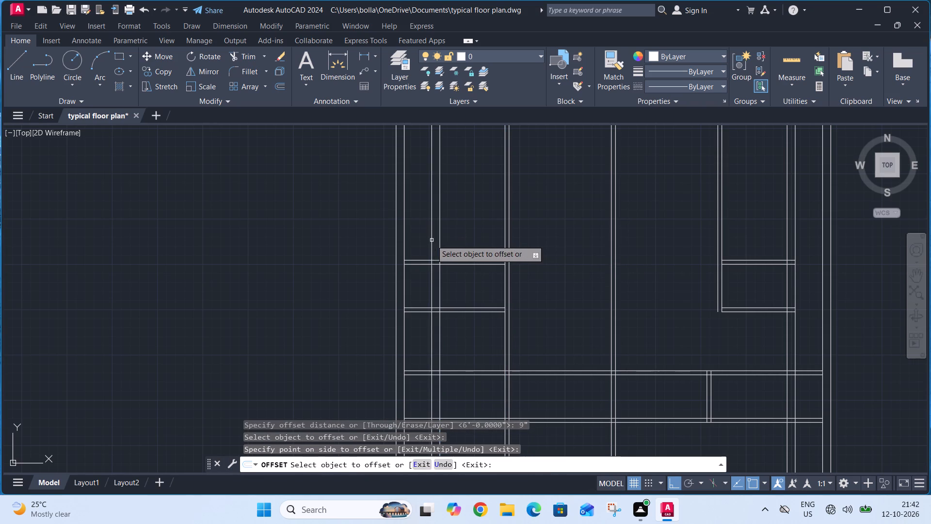
pyautogui.press('Escape')
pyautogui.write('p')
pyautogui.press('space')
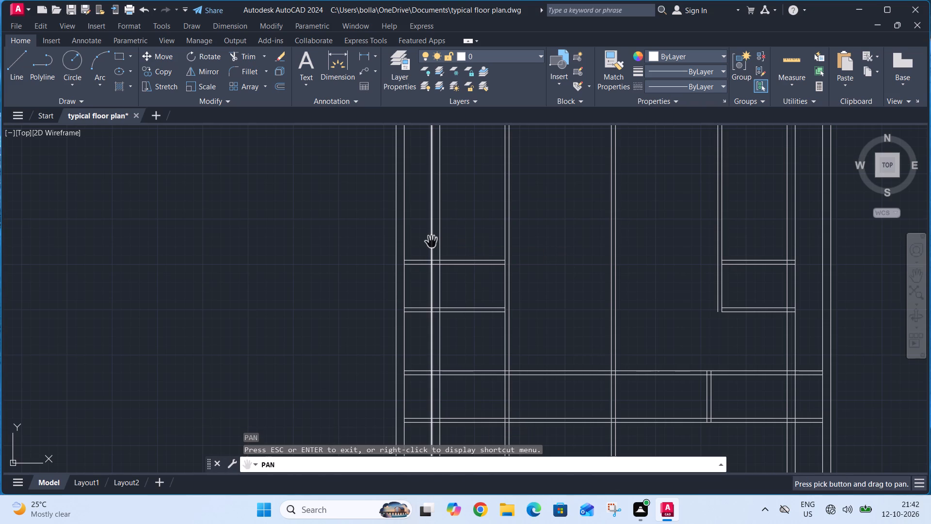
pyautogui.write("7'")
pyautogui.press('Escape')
# Offset the inner face of the new left-hand 9" wall 7' toward the central partition.
pyautogui.press('o')
pyautogui.press('space')
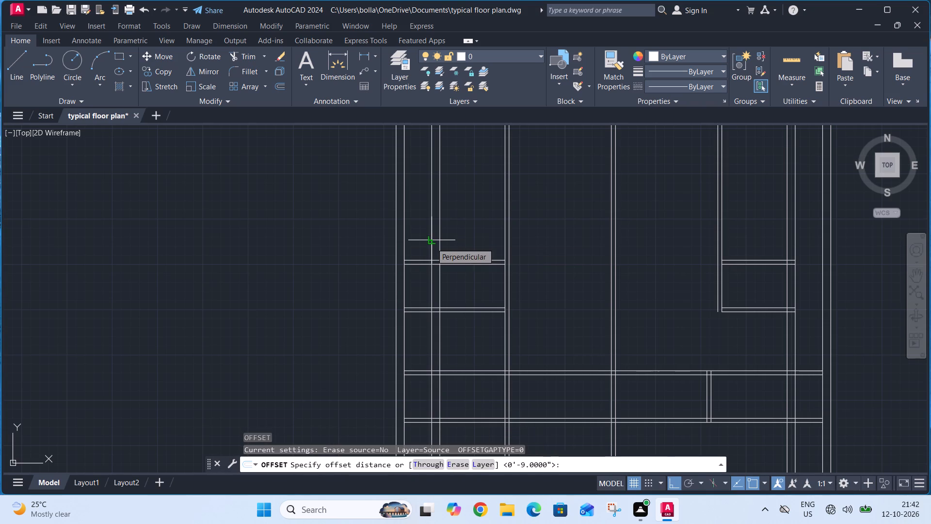
pyautogui.write("7'")
pyautogui.press('Return')
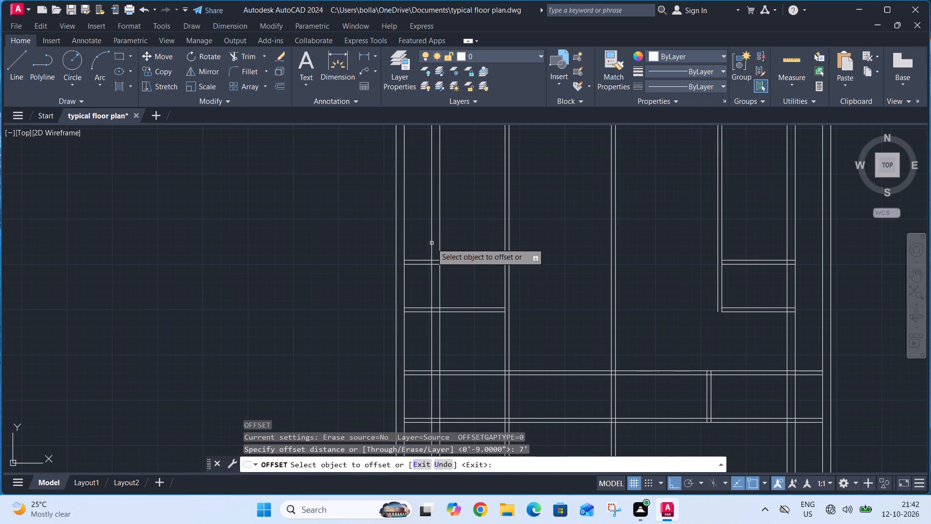
pyautogui.click(441, 335)
pyautogui.click(480, 337)
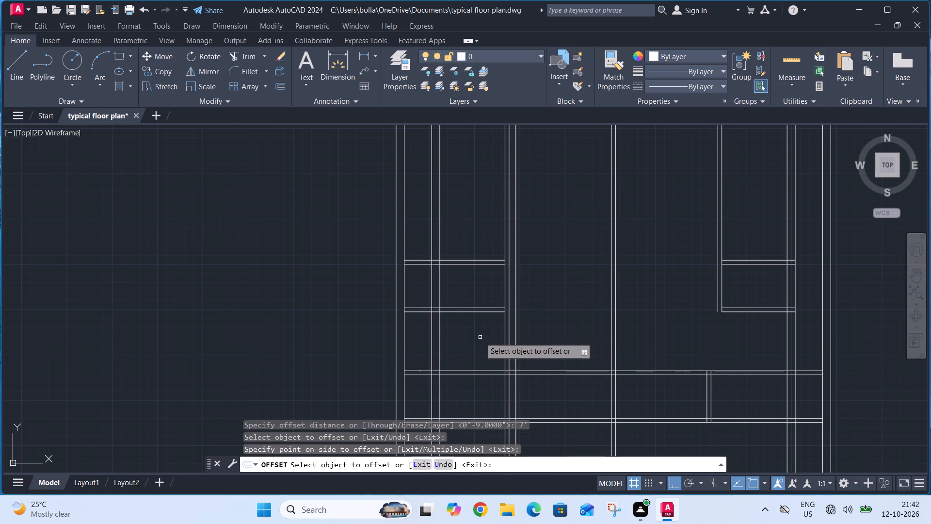
pyautogui.press('Escape')
# Offset the new vertical line right of the left side partition 4.5" toward the central partition to form a partition.
pyautogui.write('o')
pyautogui.press('space')
pyautogui.write('4.5".')
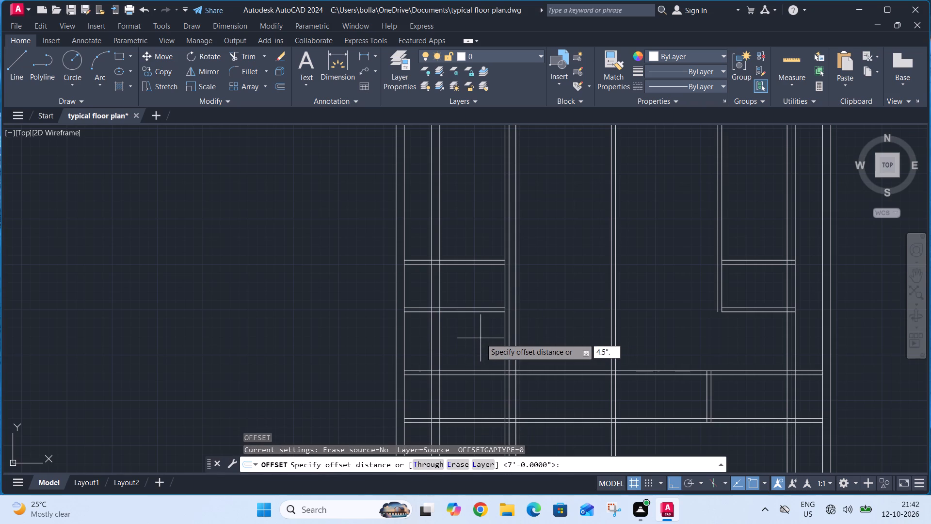
pyautogui.press('BackSpace')
pyautogui.press('Return')
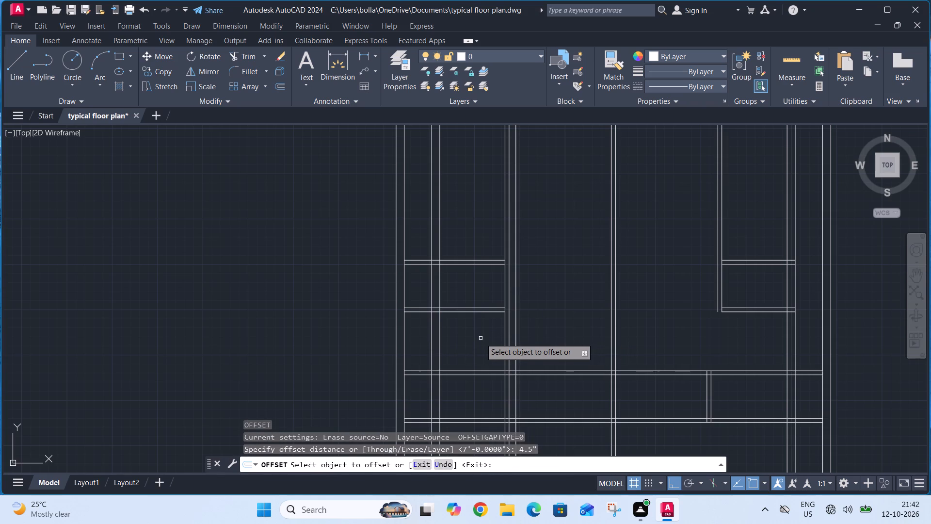
pyautogui.click(517, 342)
pyautogui.click(557, 343)
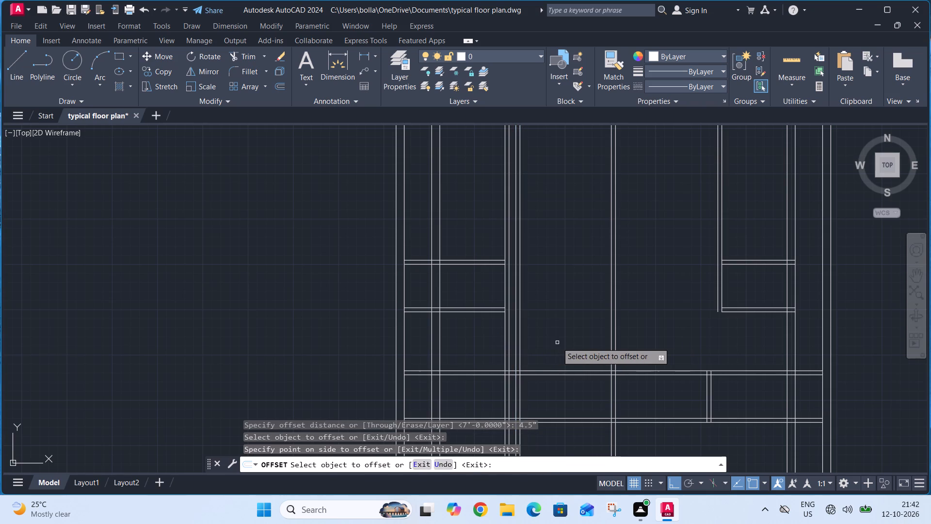
pyautogui.press('Escape')
# Trim away the new 4.5" partition above the upper of the two long horizontal partitions.
pyautogui.write('tr')
pyautogui.press('space')
pyautogui.click(556, 341)
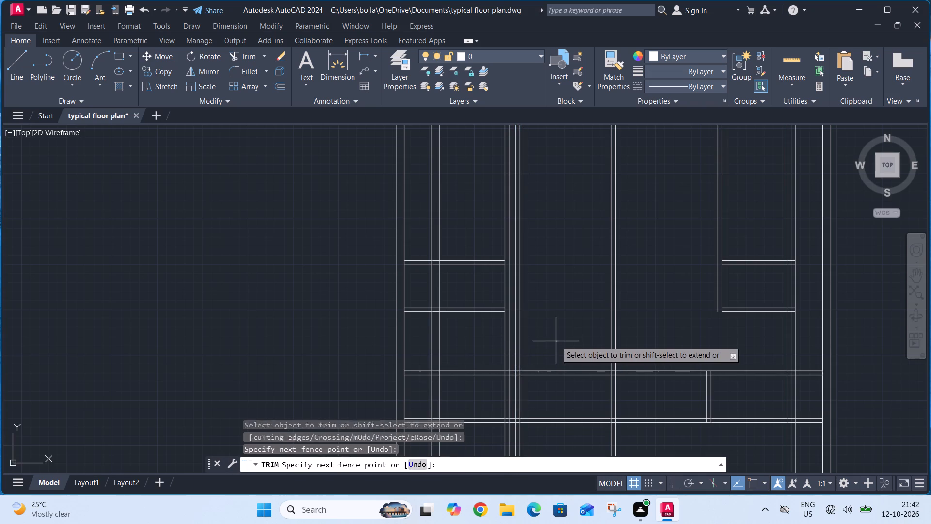
pyautogui.click(514, 351)
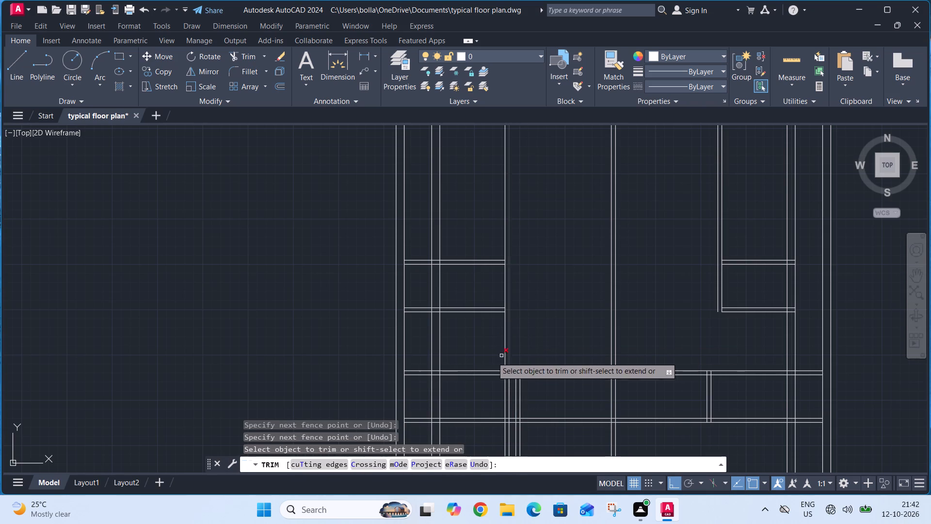
# Trim the horizontal partition lines that run between the left outer wall and the left-hand 9" wall.
pyautogui.click(412, 385)
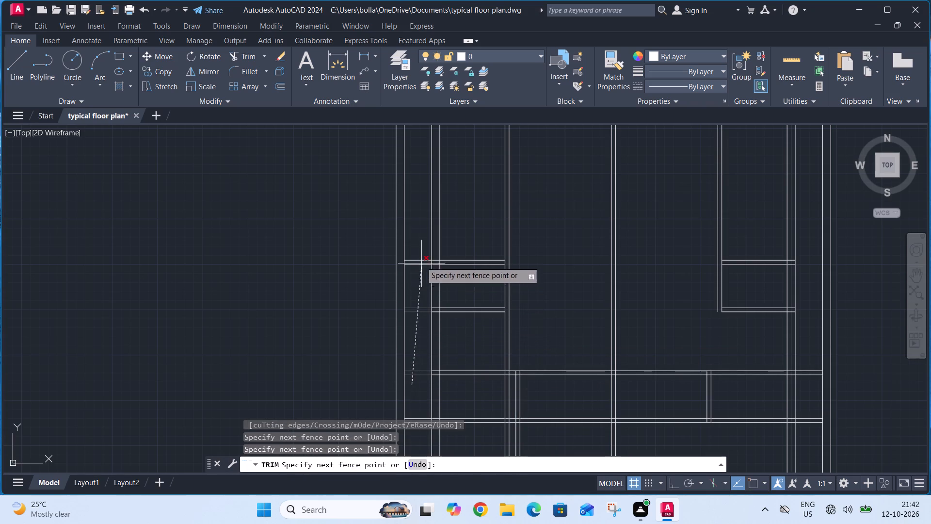
pyautogui.click(413, 236)
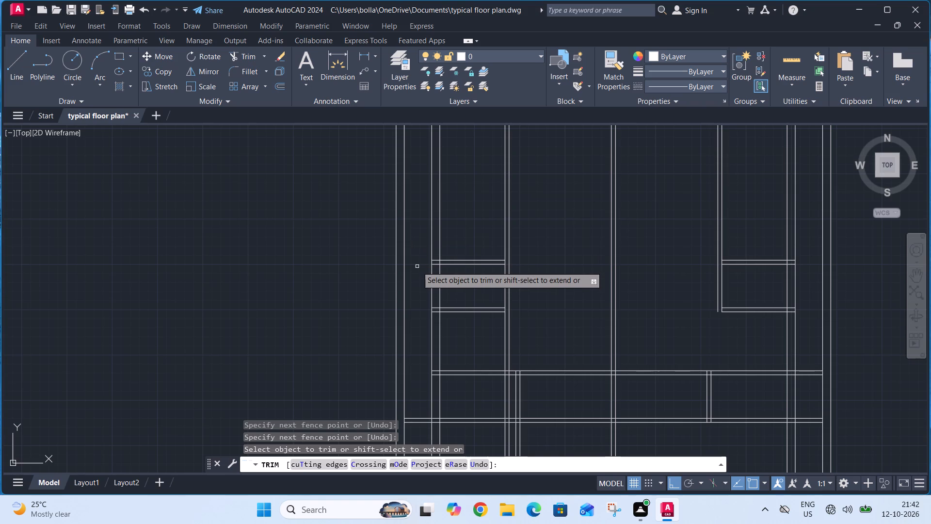
pyautogui.press('Escape')
pyautogui.scroll(-2, 417, 266)
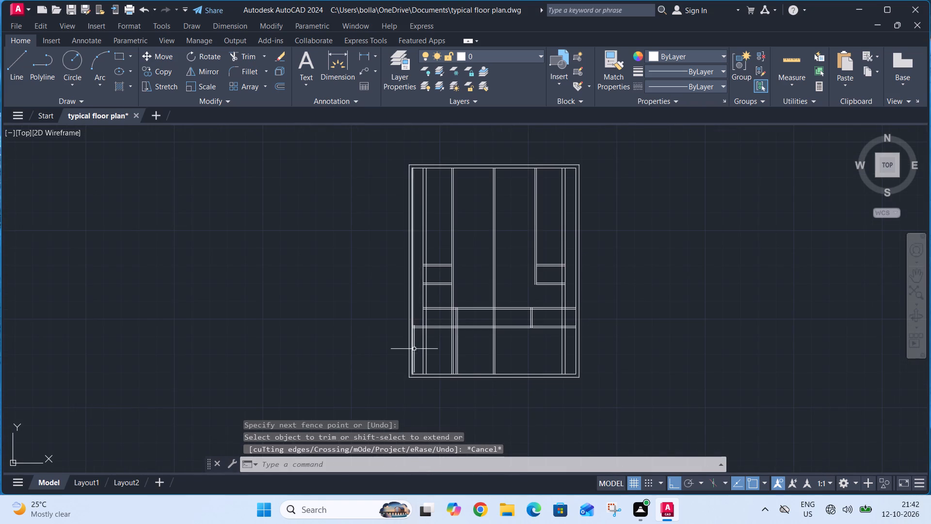
pyautogui.scroll(3, 418, 345)
pyautogui.click(418, 344)
pyautogui.click(419, 254)
pyautogui.click(423, 249)
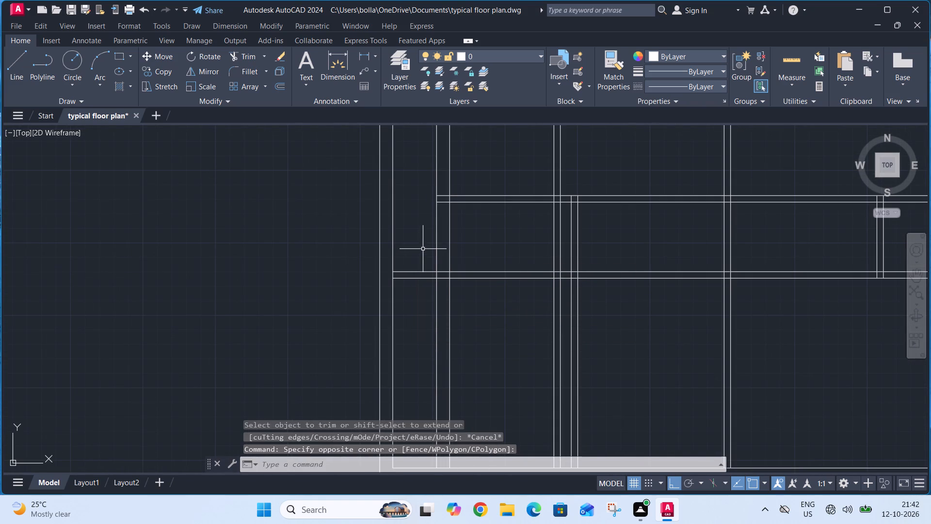
pyautogui.click(417, 294)
pyautogui.press('Escape')
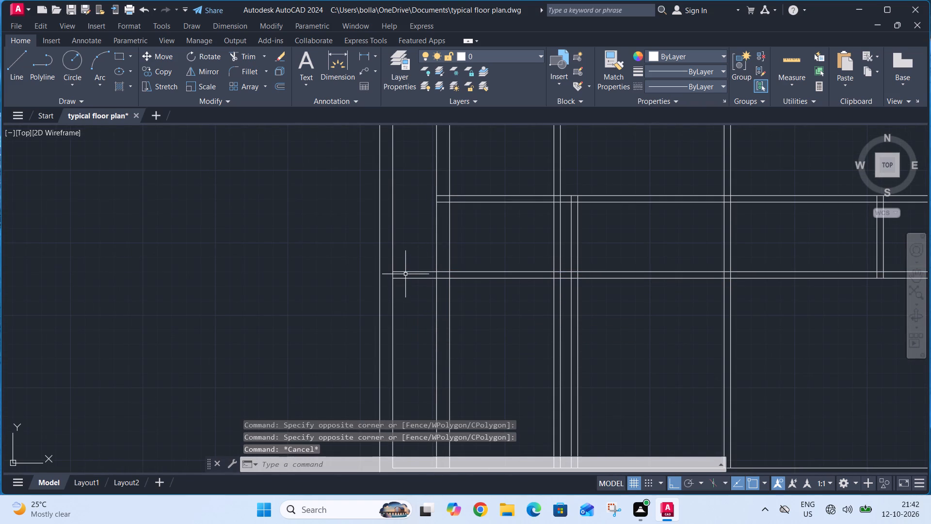
pyautogui.write('tr')
pyautogui.press('space')
pyautogui.click(405, 300)
pyautogui.click(410, 256)
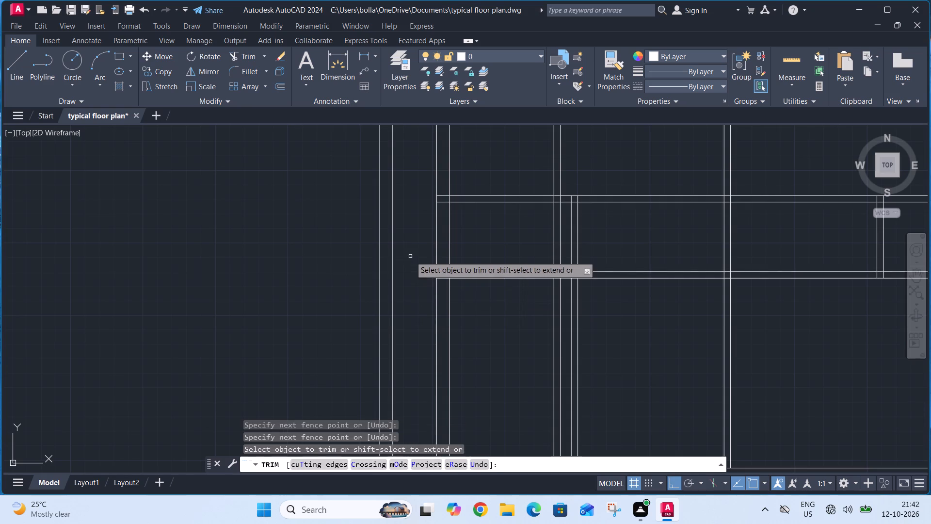
# Trim both left-side vertical partitions below the lower long horizontal partition, and the left side partition between the two long horizontals.
pyautogui.scroll(-1, 418, 253)
pyautogui.click(530, 293)
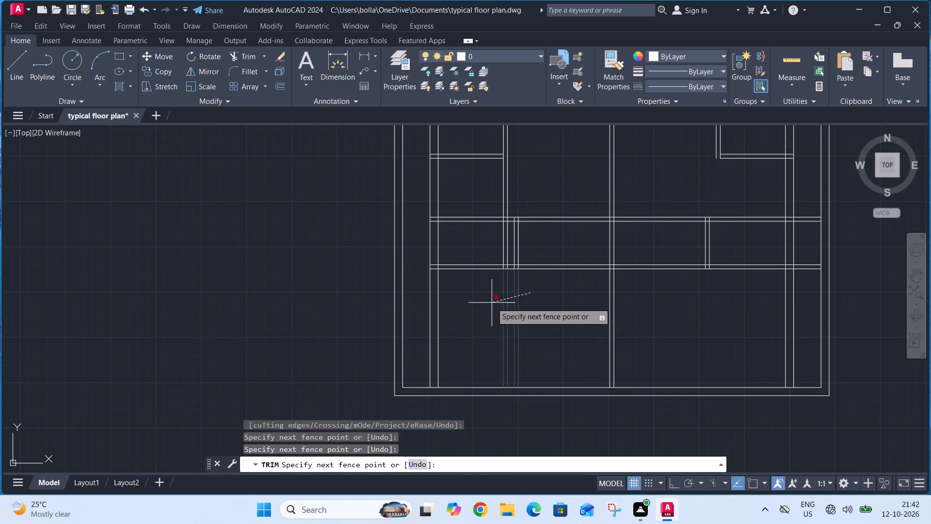
pyautogui.click(491, 303)
pyautogui.moveTo(492, 304); pyautogui.dragTo(499, 432, button='middle')
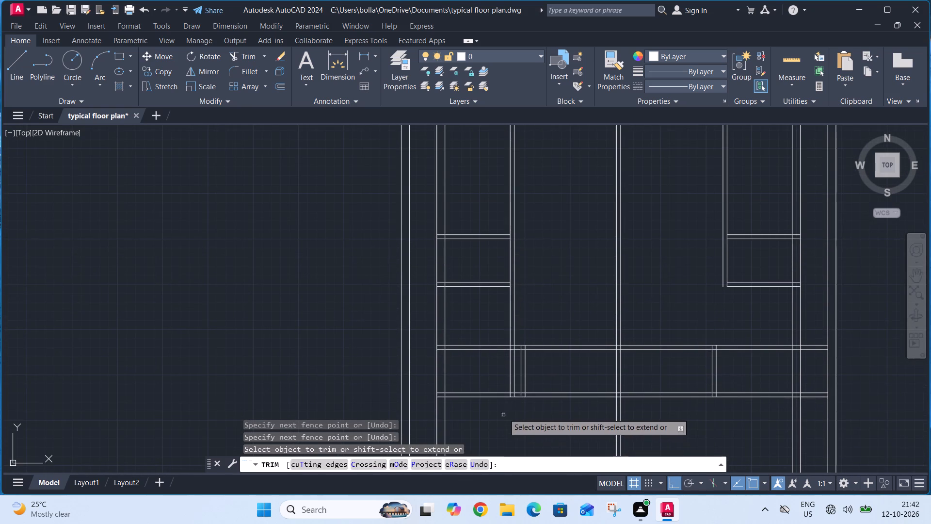
pyautogui.scroll(2, 515, 373)
pyautogui.click(520, 369)
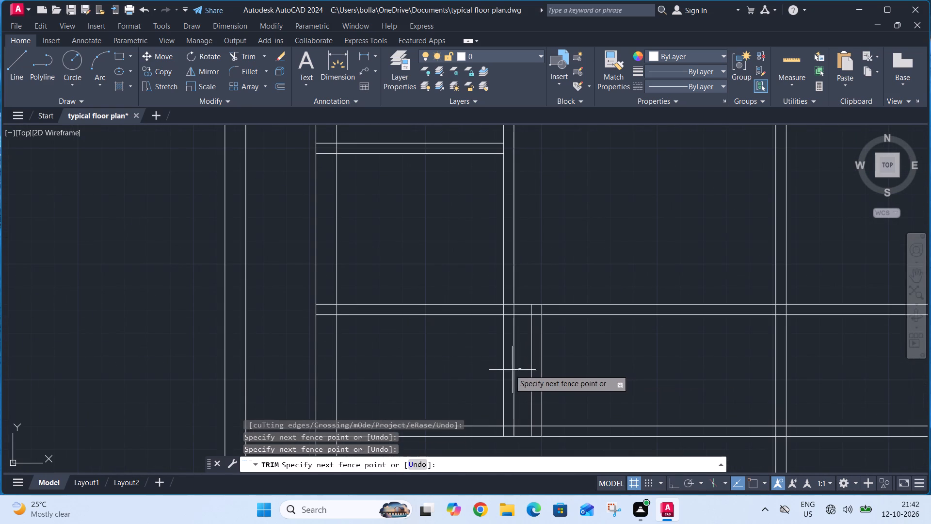
pyautogui.click(494, 370)
pyautogui.press('Escape')
# Offset the inner faces of the left-hand and right-hand 9" walls 12' each toward the central partition.
pyautogui.scroll(-1, 494, 350)
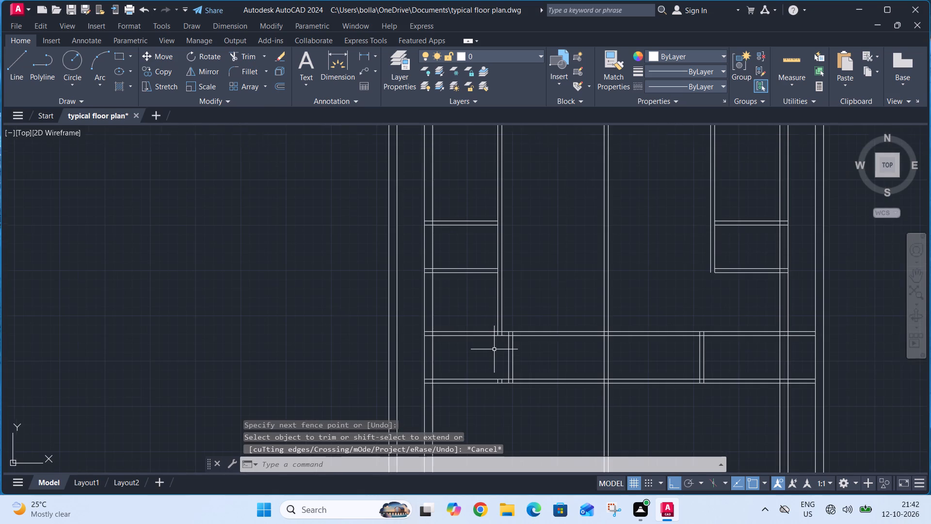
pyautogui.scroll(-1, 494, 349)
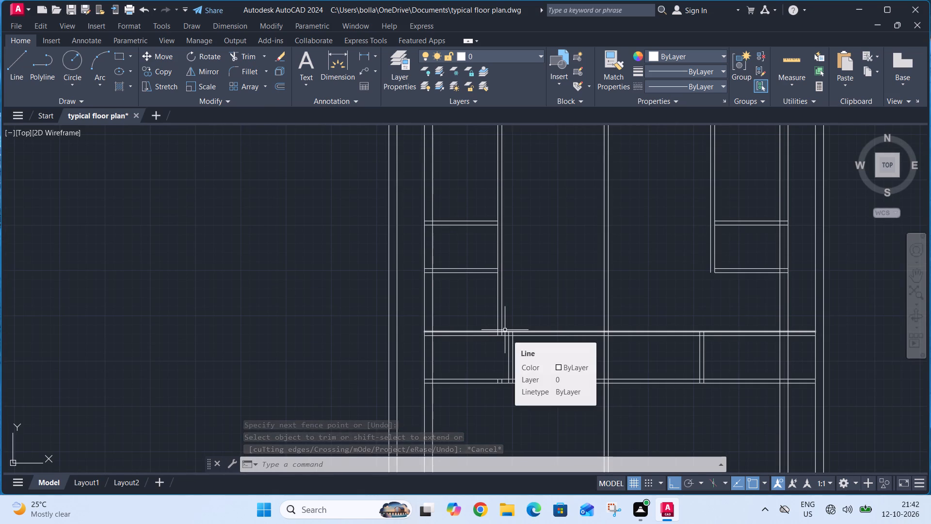
pyautogui.write("o 12'")
pyautogui.press('Return')
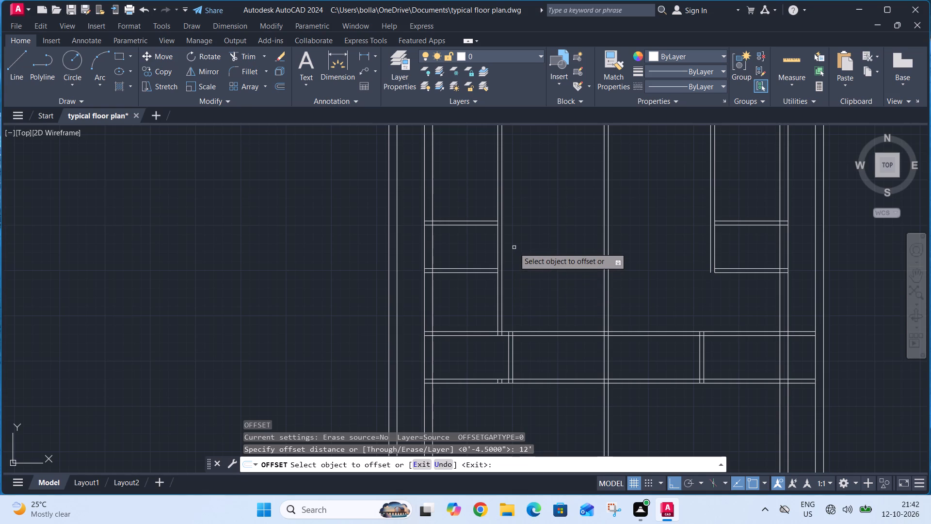
pyautogui.scroll(-2, 514, 247)
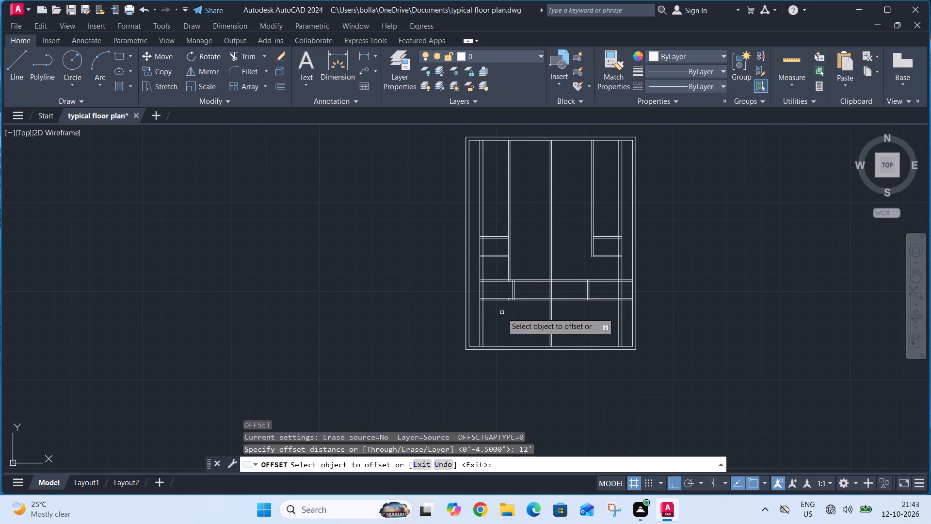
pyautogui.scroll(2, 488, 327)
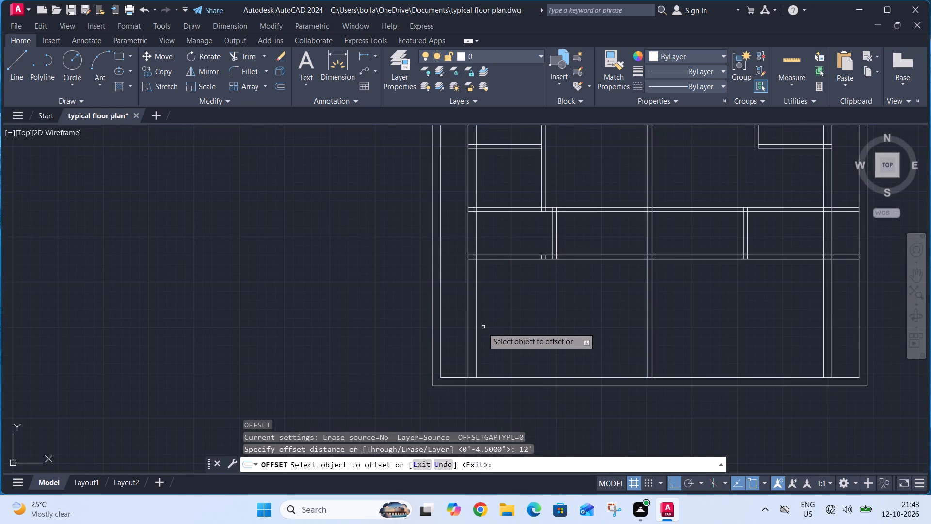
pyautogui.click(476, 337)
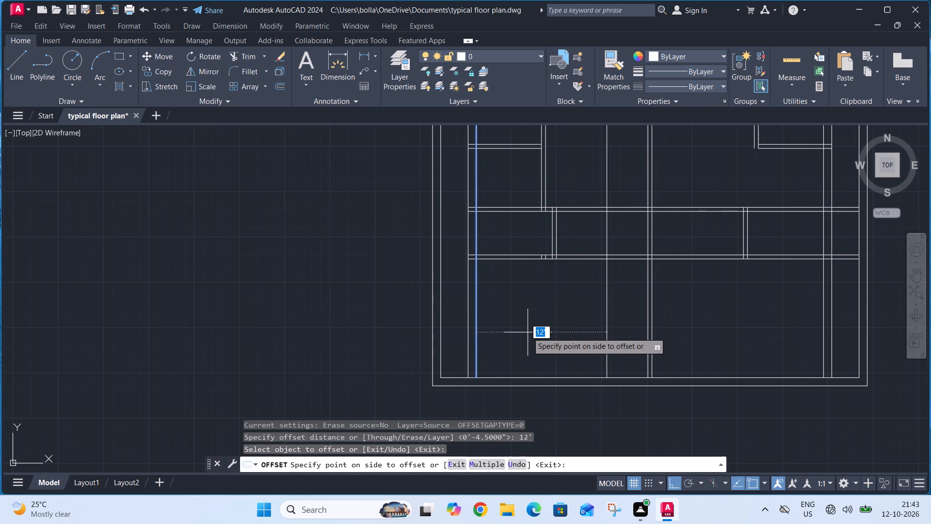
pyautogui.click(528, 332)
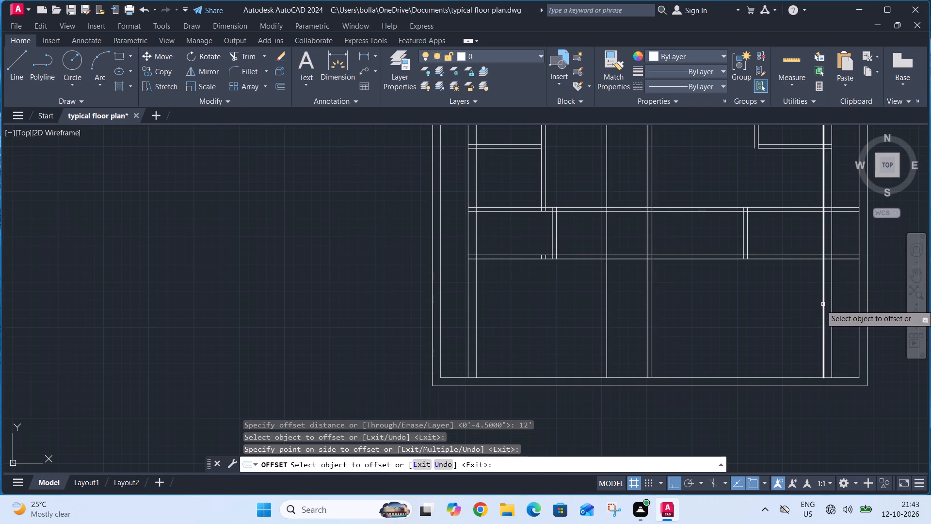
pyautogui.scroll(-2, 821, 306)
pyautogui.scroll(2, 820, 306)
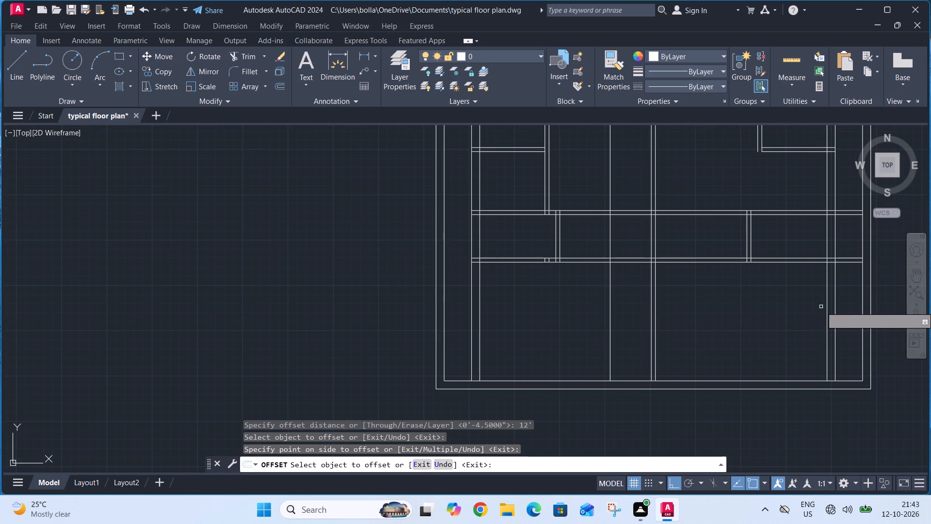
pyautogui.click(827, 304)
pyautogui.click(757, 313)
pyautogui.press('Escape')
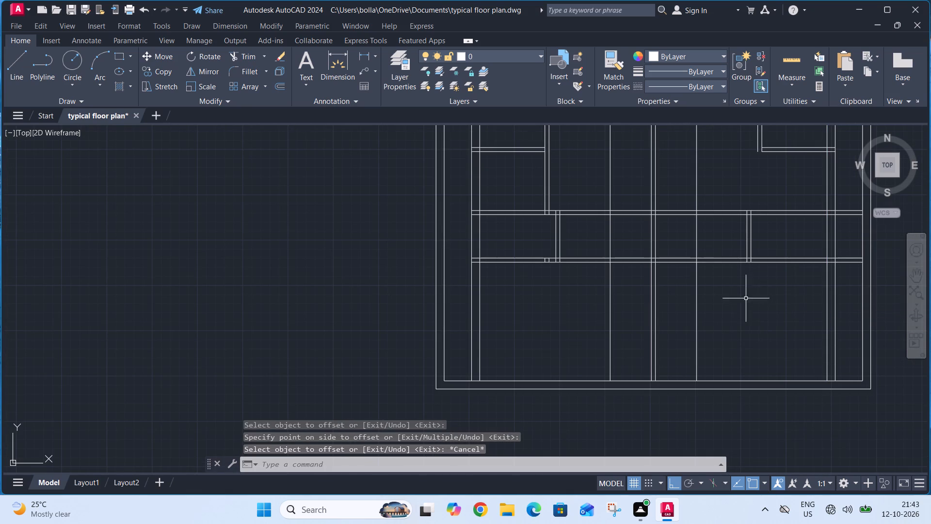
# Measure the distance from the bottom outer wall to the lower long horizontal partition along the right-hand 9" wall.
pyautogui.click(359, 50)
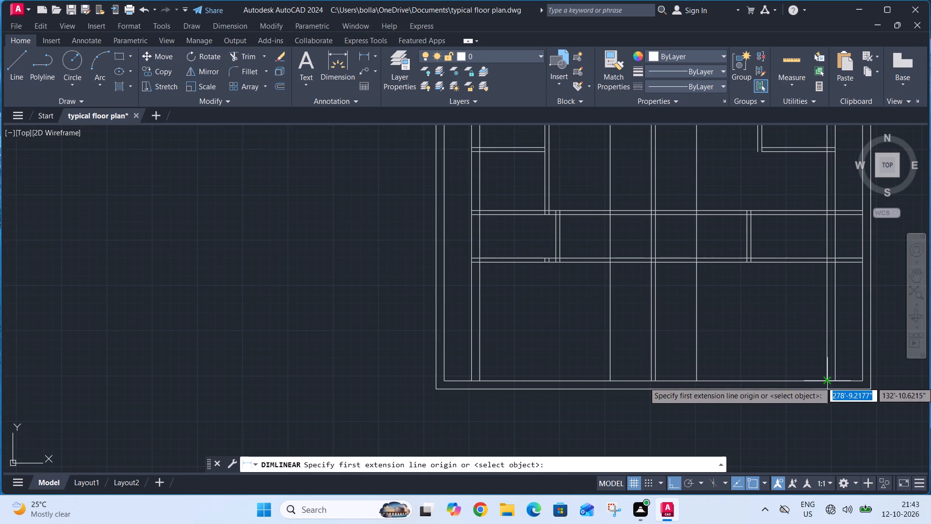
pyautogui.click(829, 382)
pyautogui.click(827, 263)
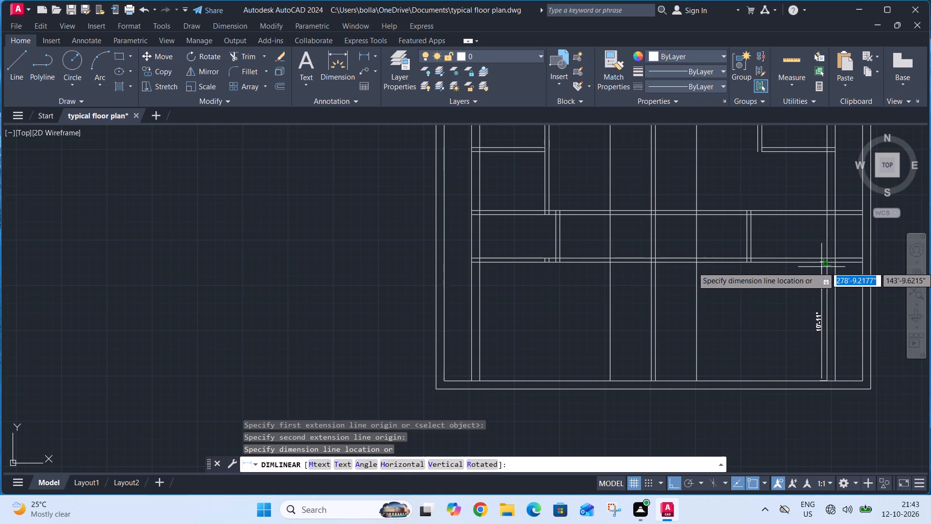
pyautogui.scroll(1, 821, 267)
pyautogui.press('Escape')
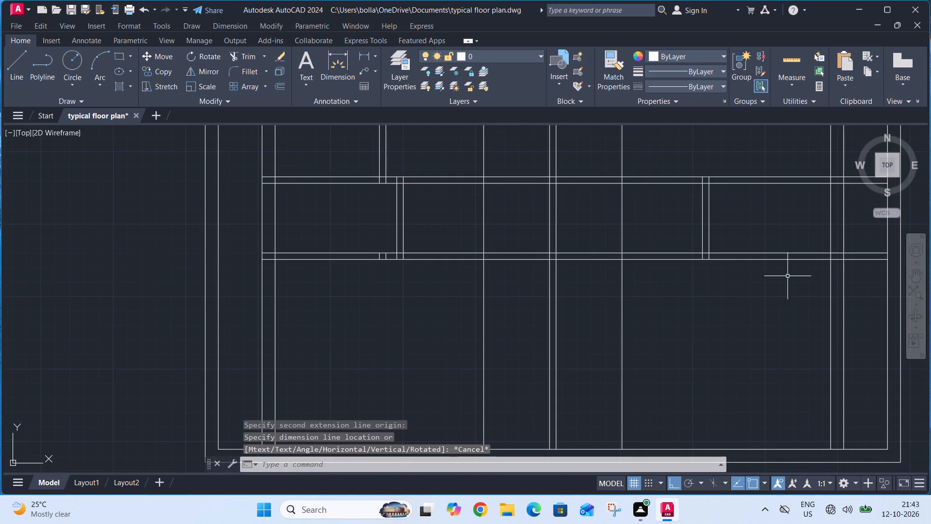
# Offset both new 12' lines 4.5" toward the central partition to form two vertical partitions.
pyautogui.scroll(-1, 786, 276)
pyautogui.write('o')
pyautogui.press('space')
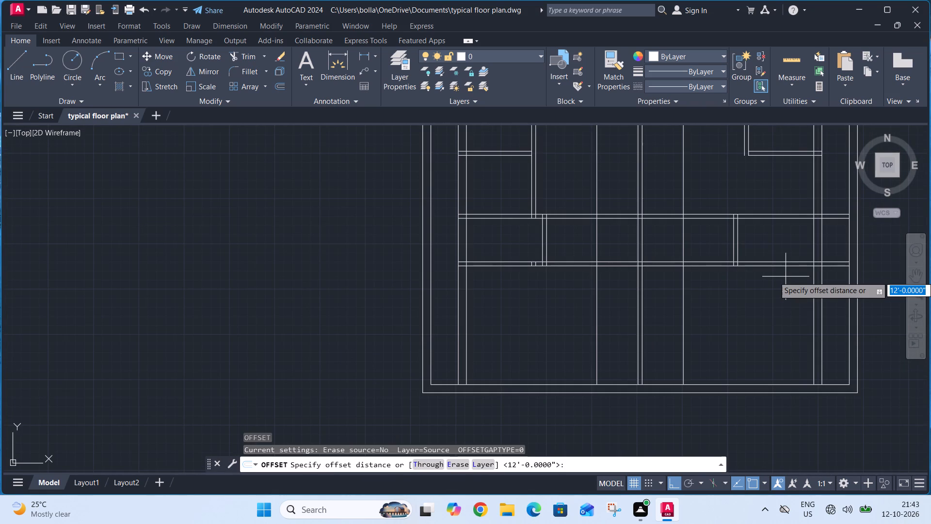
pyautogui.write('4.5"')
pyautogui.press('Return')
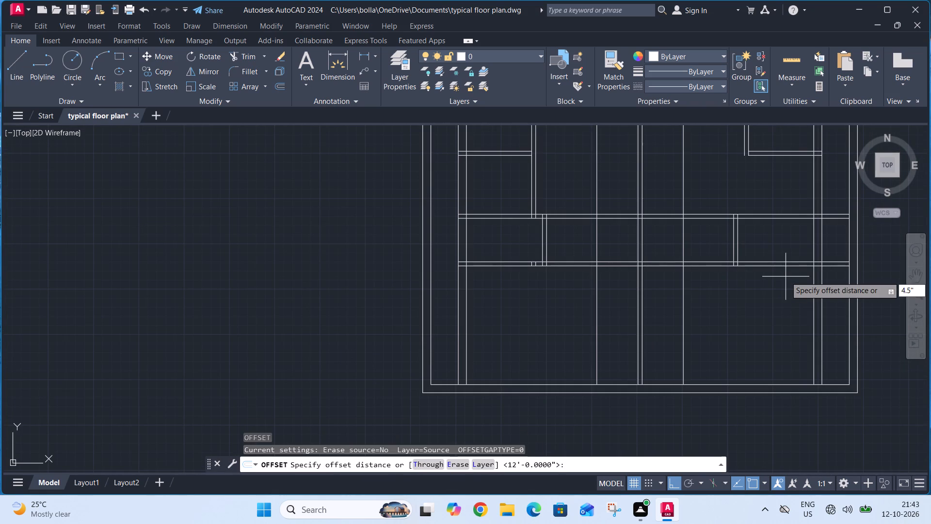
pyautogui.click(684, 339)
pyautogui.click(660, 338)
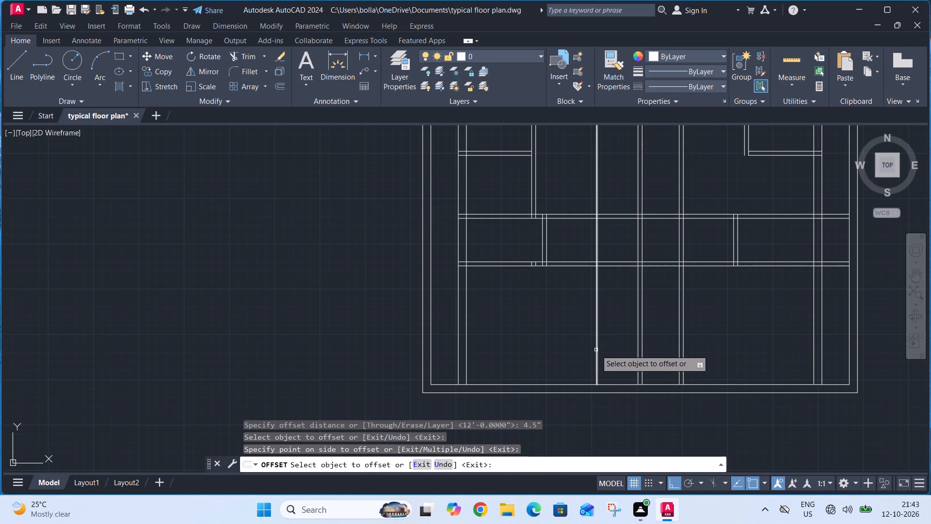
pyautogui.click(596, 350)
pyautogui.click(615, 345)
pyautogui.press('Escape')
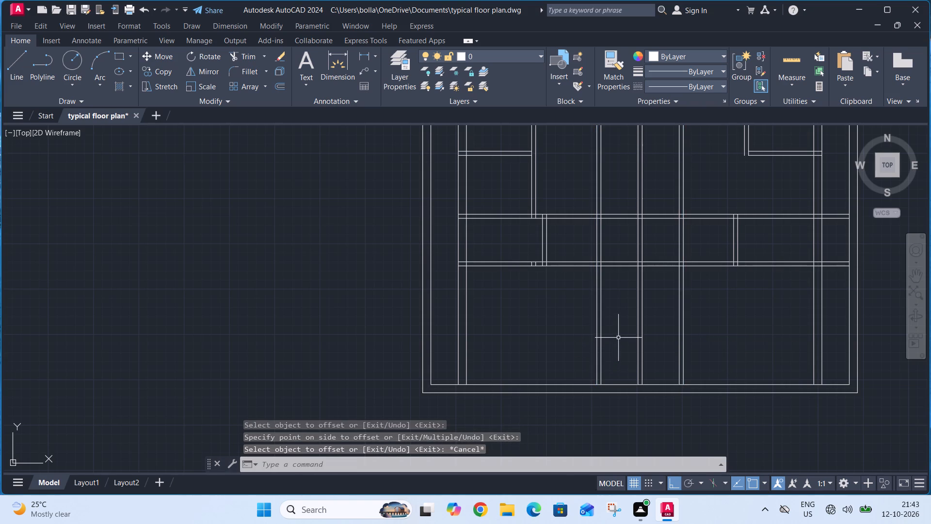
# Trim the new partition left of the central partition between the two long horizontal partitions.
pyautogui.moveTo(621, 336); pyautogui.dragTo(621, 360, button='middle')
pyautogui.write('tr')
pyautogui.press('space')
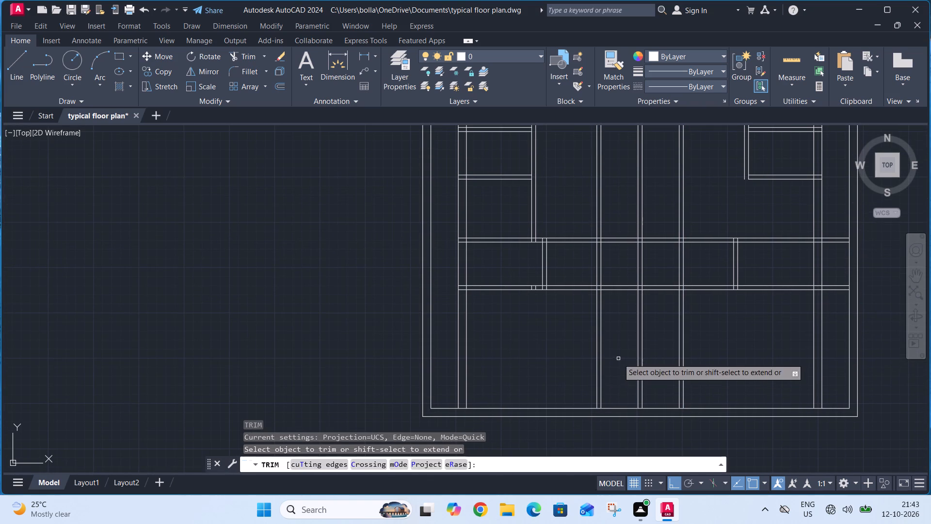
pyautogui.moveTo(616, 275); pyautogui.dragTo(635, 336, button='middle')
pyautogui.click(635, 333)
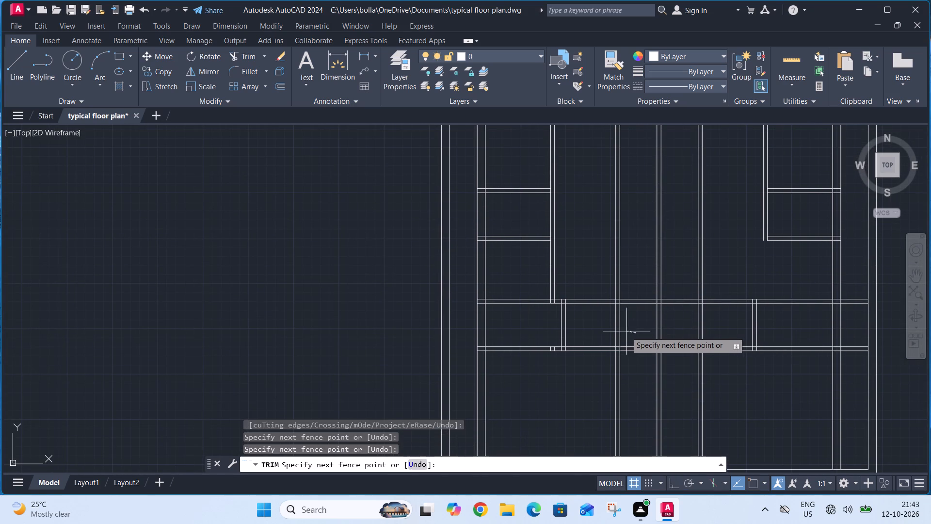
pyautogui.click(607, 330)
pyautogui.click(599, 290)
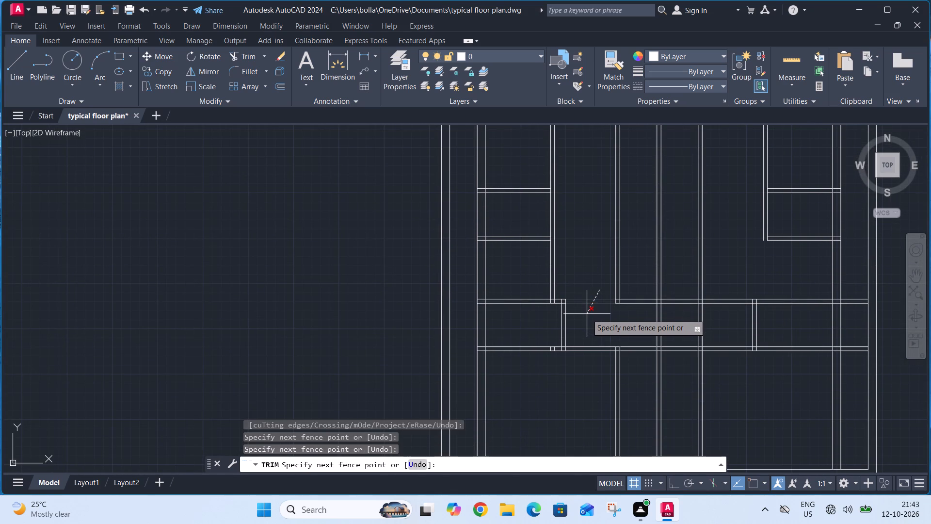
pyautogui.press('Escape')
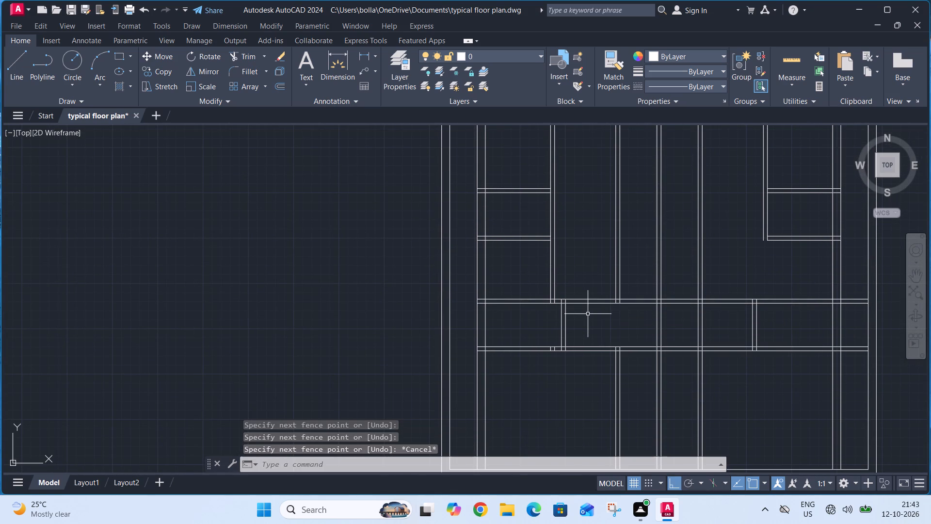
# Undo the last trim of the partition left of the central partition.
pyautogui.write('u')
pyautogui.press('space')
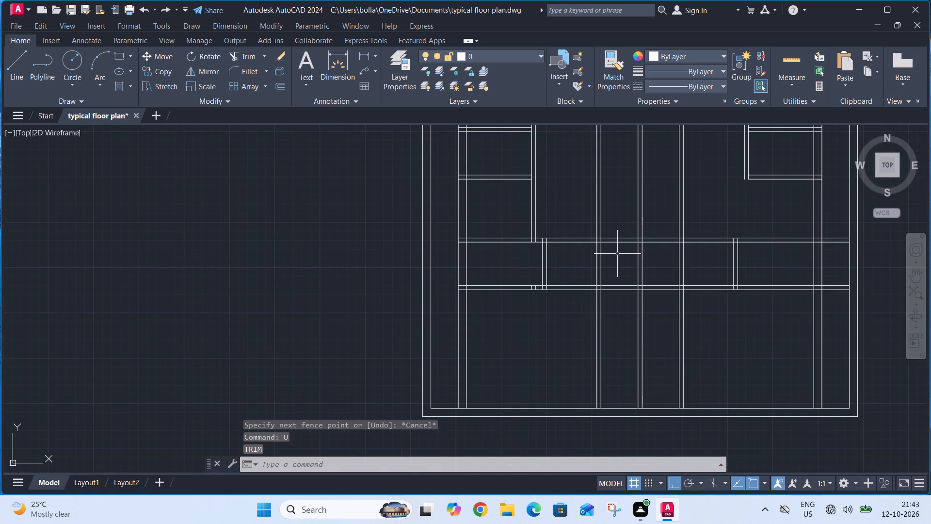
# Trim both lines of the central partition below the lower long horizontal partition.
pyautogui.scroll(1, 649, 269)
pyautogui.moveTo(649, 269); pyautogui.dragTo(649, 268, button='middle')
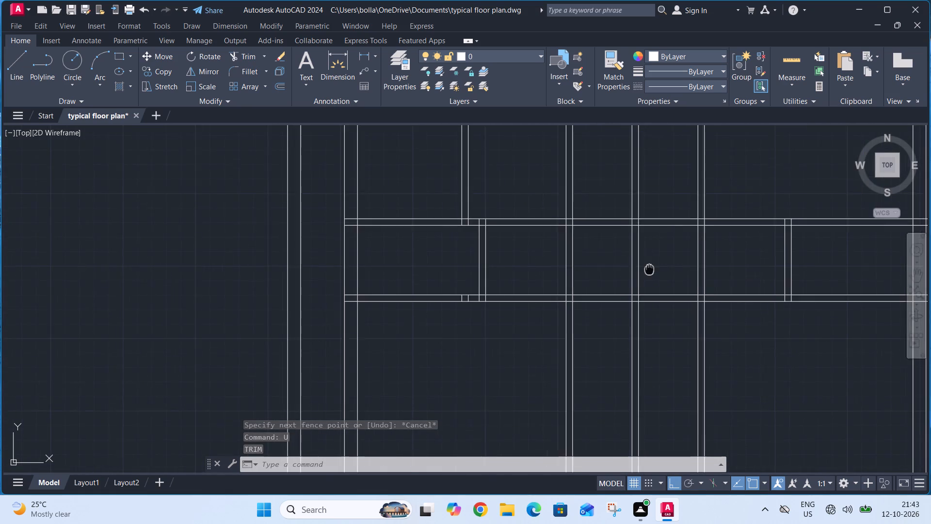
pyautogui.moveTo(649, 268); pyautogui.dragTo(646, 325, button='middle')
pyautogui.press('t')
pyautogui.press('r')
pyautogui.press('space')
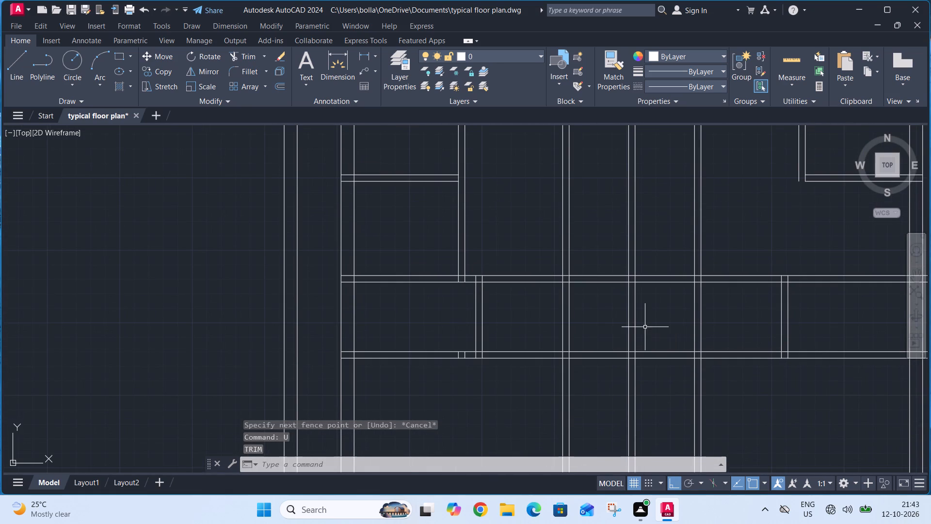
pyautogui.moveTo(644, 318); pyautogui.dragTo(659, 262, button='middle')
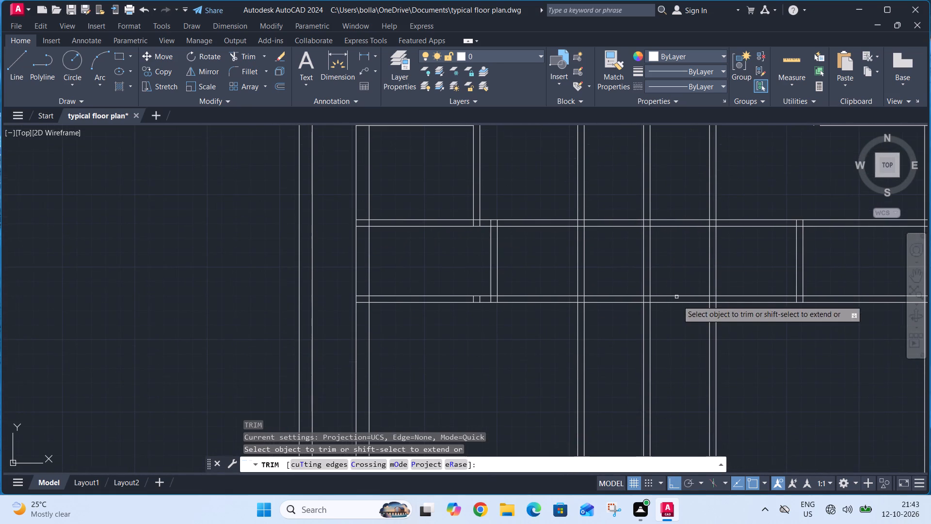
pyautogui.click(683, 351)
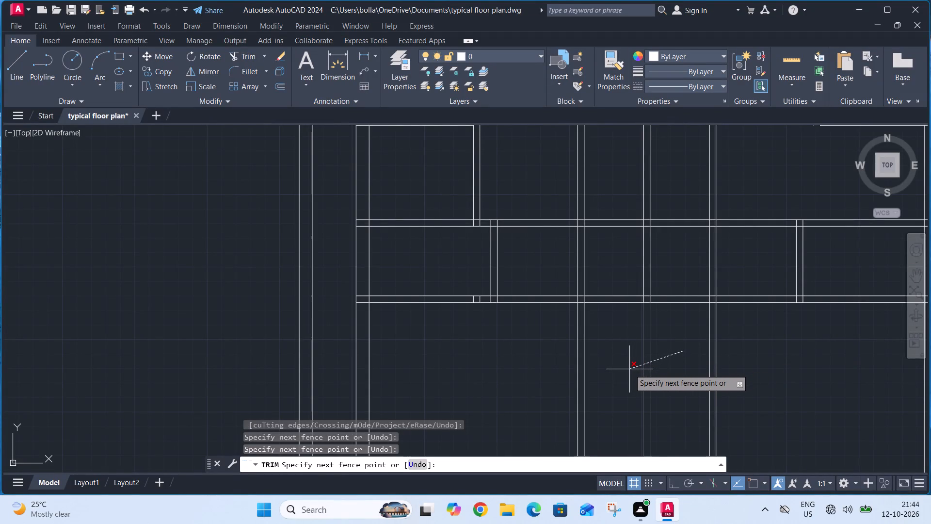
pyautogui.moveTo(629, 369); pyautogui.dragTo(644, 261, button='middle')
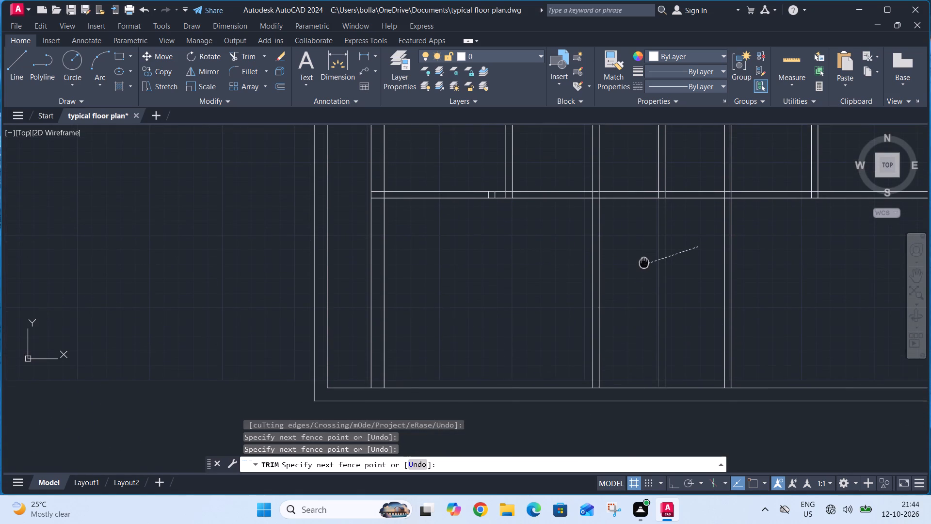
pyautogui.moveTo(644, 261); pyautogui.dragTo(644, 260, button='middle')
pyautogui.click(627, 269)
# Trim the central partition between the two long horizontal partitions.
pyautogui.scroll(-1, 651, 290)
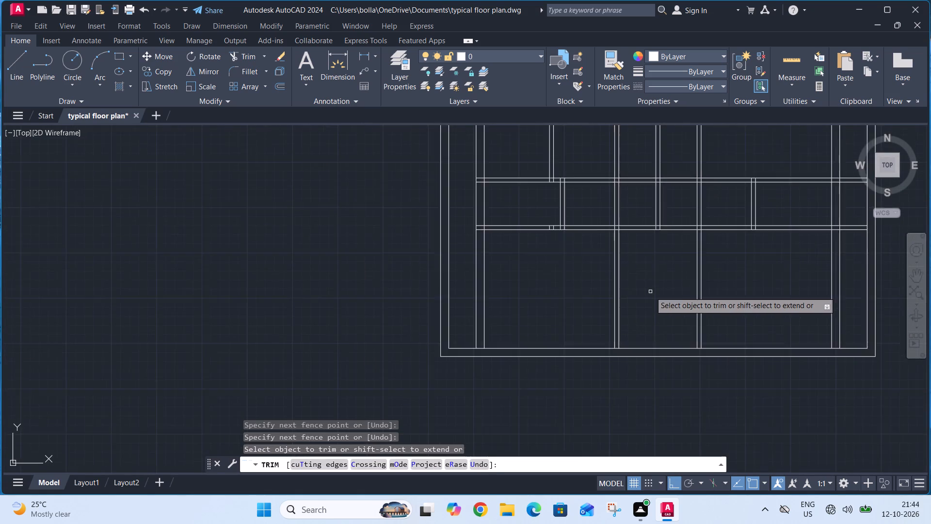
pyautogui.scroll(-2, 650, 292)
pyautogui.moveTo(651, 285); pyautogui.dragTo(619, 386, button='middle')
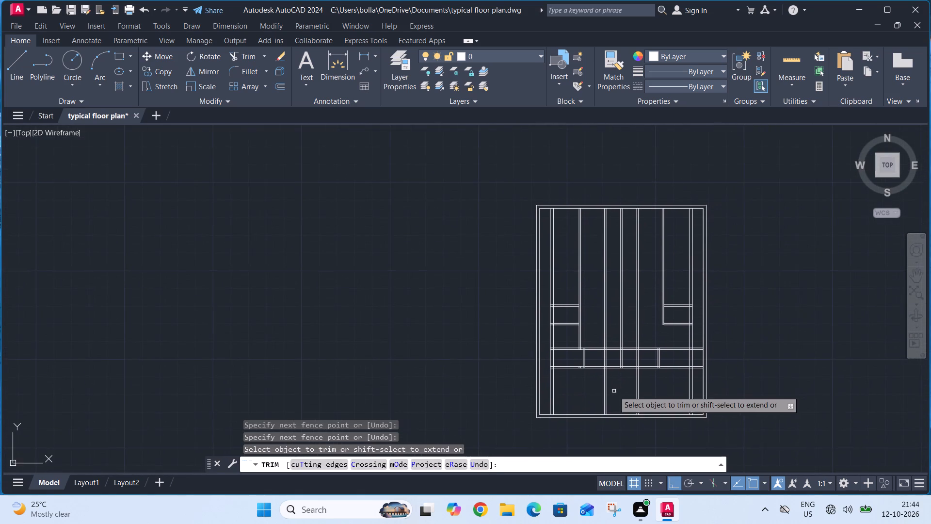
pyautogui.scroll(1, 612, 392)
pyautogui.moveTo(620, 376); pyautogui.dragTo(606, 423, button='middle')
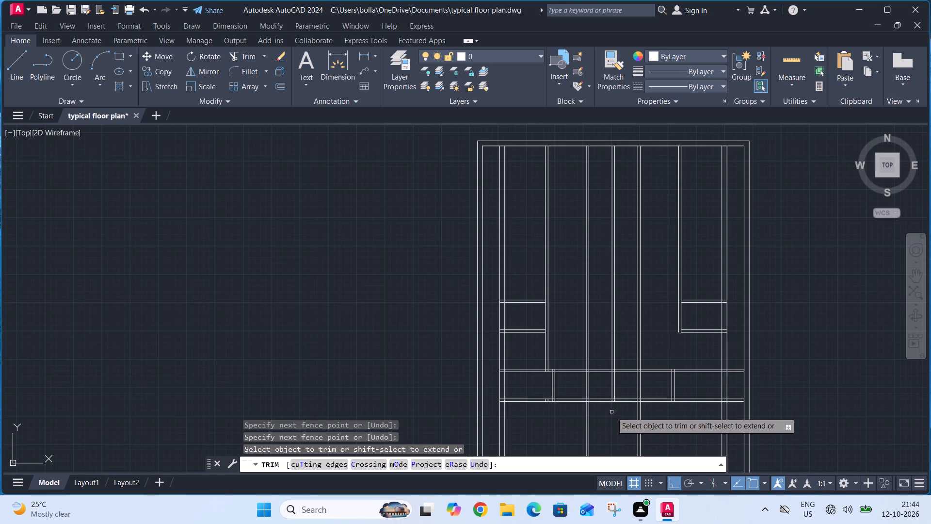
pyautogui.moveTo(611, 412); pyautogui.dragTo(624, 320, button='middle')
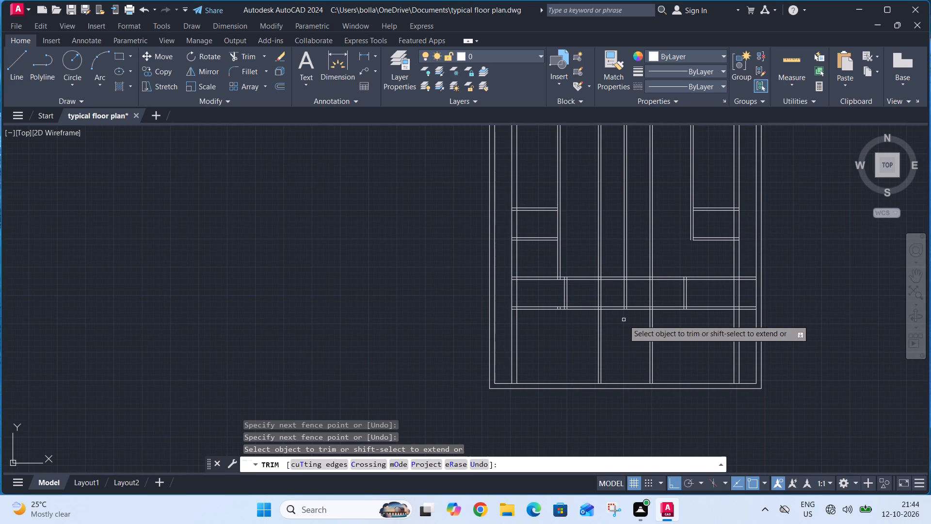
pyautogui.click(636, 289)
pyautogui.click(618, 293)
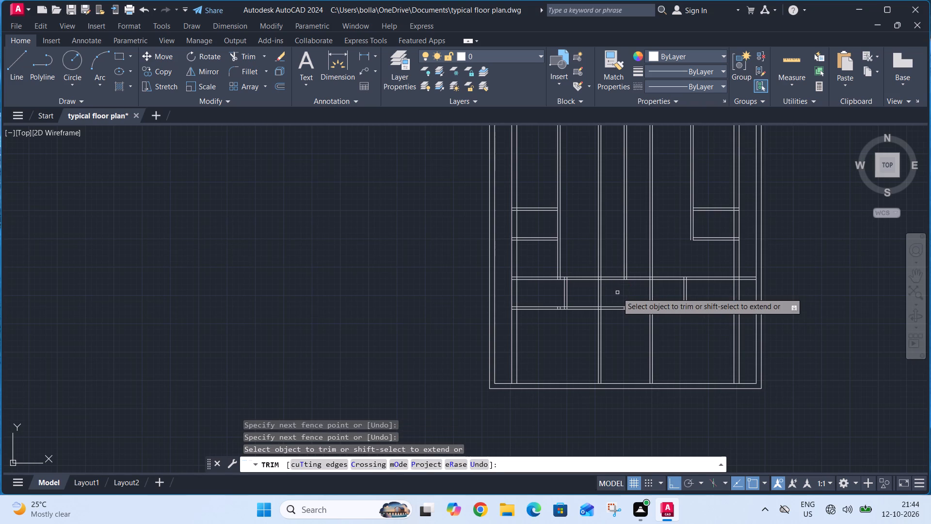
# Trim the two vertical partitions flanking the central partition above the upper long horizontal partition.
pyautogui.moveTo(617, 293); pyautogui.dragTo(600, 389, button='middle')
pyautogui.click(592, 340)
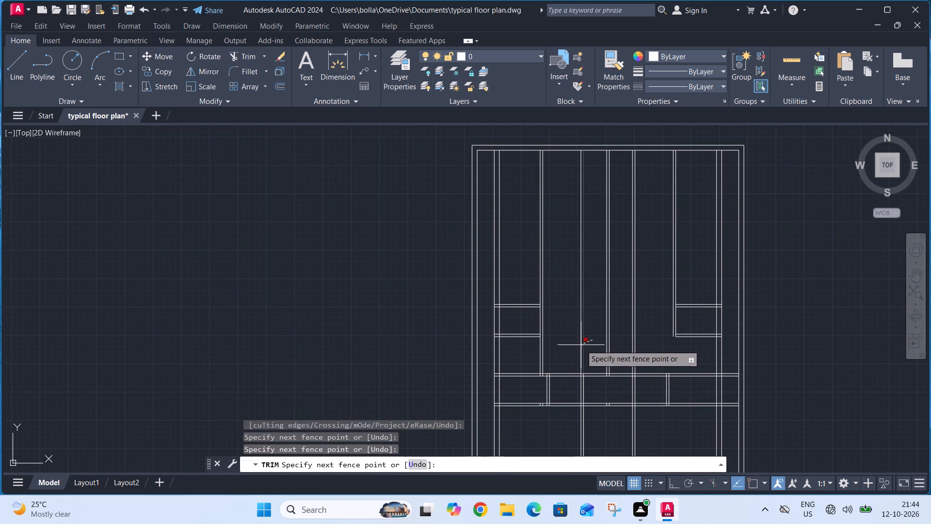
pyautogui.click(575, 344)
pyautogui.click(642, 345)
pyautogui.click(618, 345)
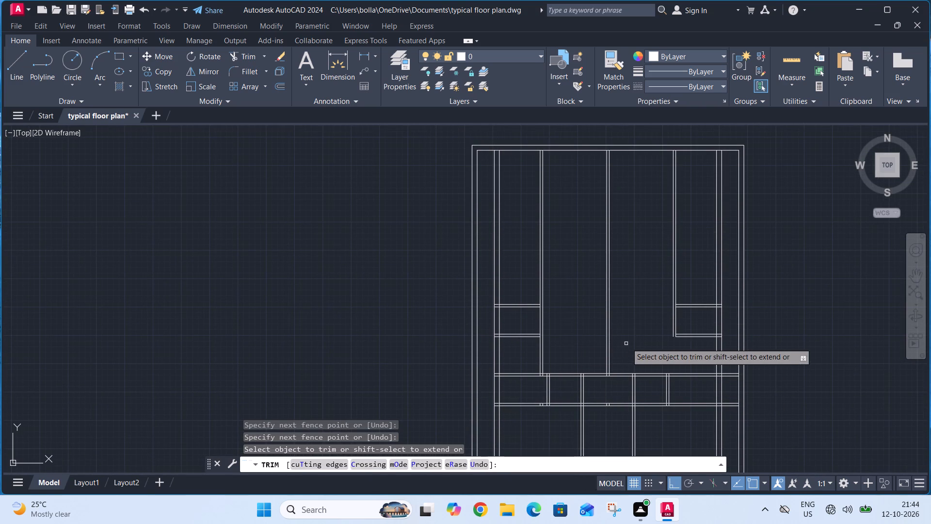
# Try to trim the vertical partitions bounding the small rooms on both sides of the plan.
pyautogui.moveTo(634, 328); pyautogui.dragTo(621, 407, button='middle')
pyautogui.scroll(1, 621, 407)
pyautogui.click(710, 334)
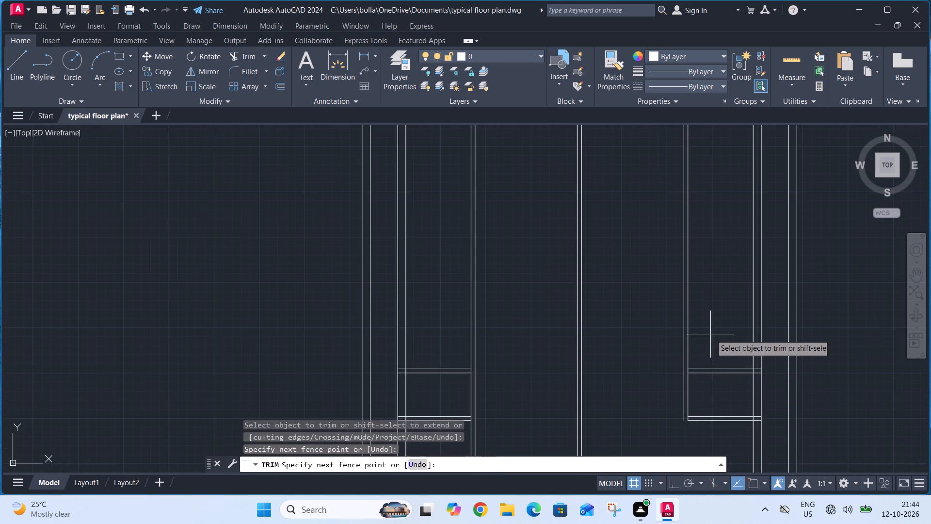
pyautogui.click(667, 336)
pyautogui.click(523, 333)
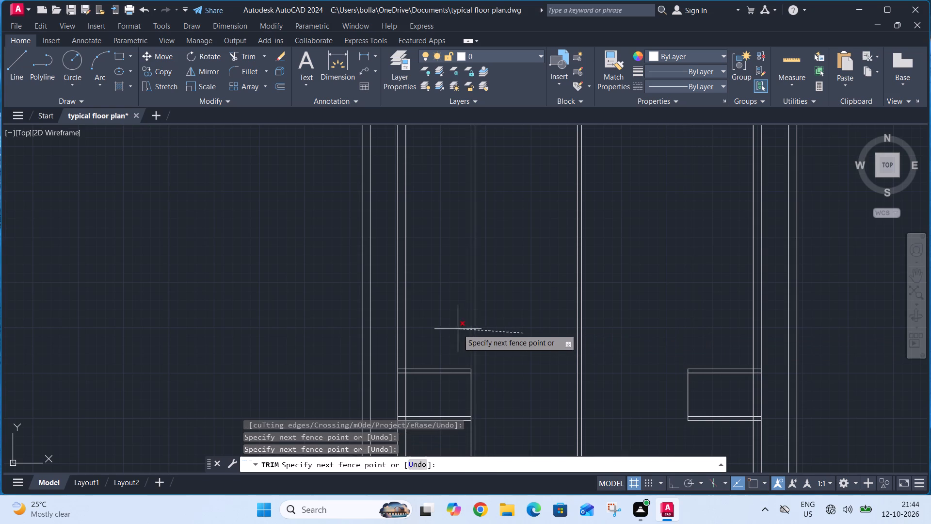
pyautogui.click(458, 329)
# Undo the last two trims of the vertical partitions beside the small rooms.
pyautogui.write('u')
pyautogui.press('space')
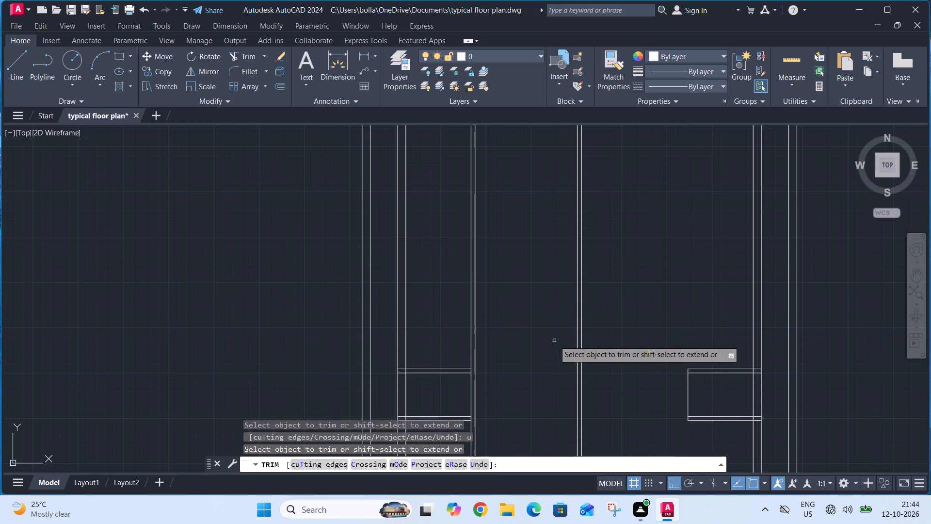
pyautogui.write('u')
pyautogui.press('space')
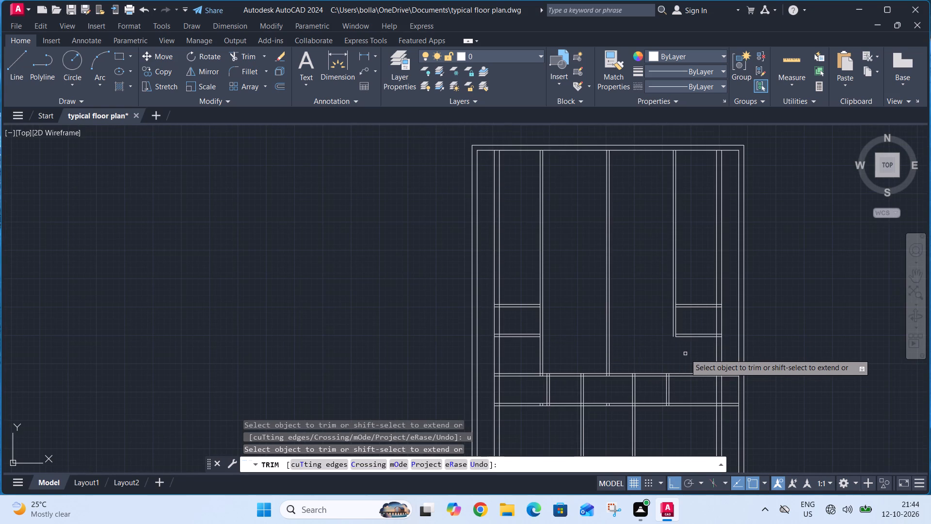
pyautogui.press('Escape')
# Stretch both lines of the vertical partition beside the right-hand small rooms down to the upper long horizontal partition.
pyautogui.scroll(3, 671, 330)
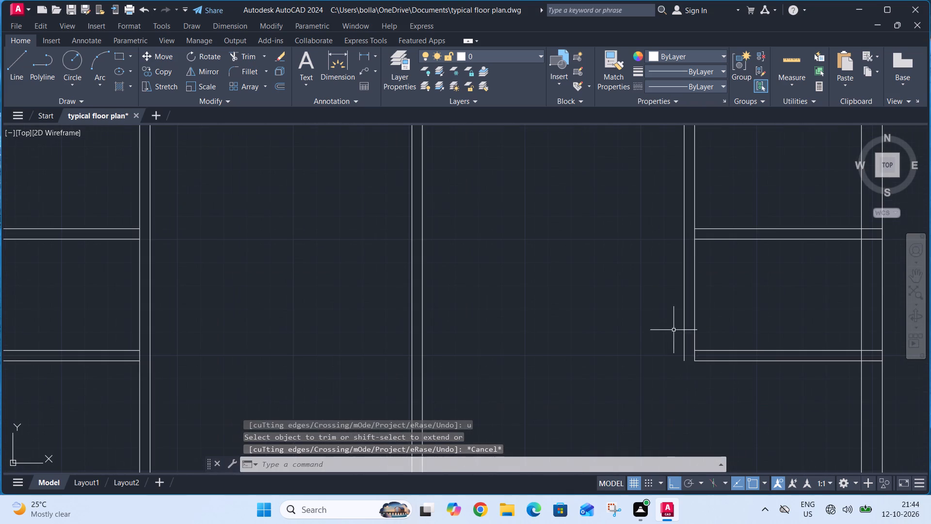
pyautogui.click(695, 338)
pyautogui.scroll(-2, 699, 328)
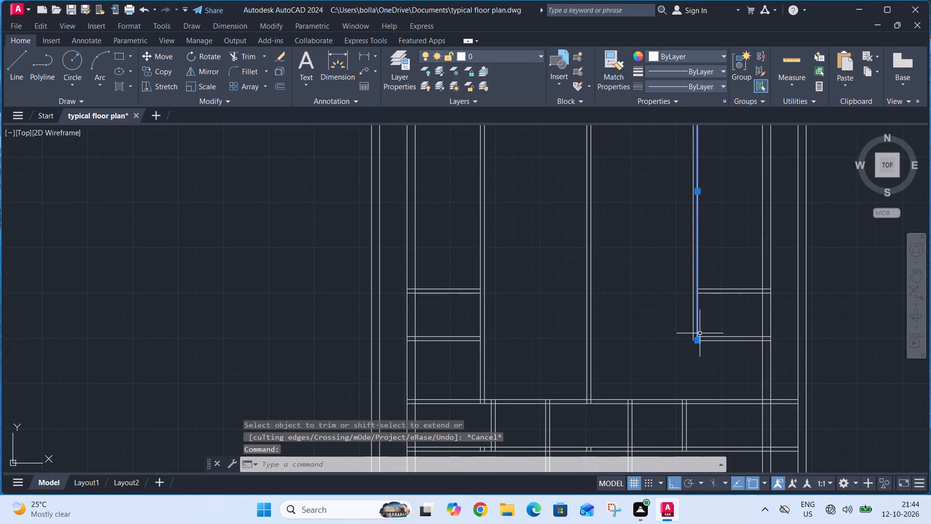
pyautogui.click(699, 338)
pyautogui.click(701, 402)
pyautogui.press('Escape')
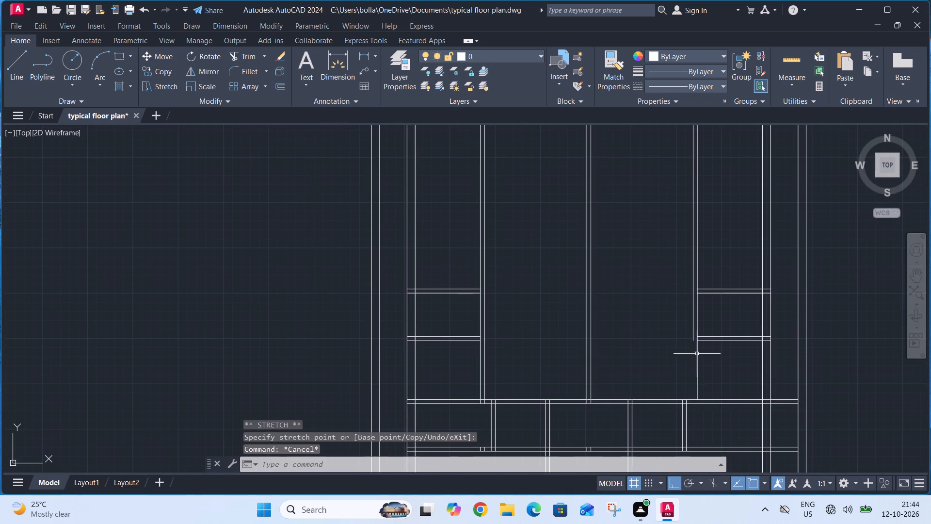
pyautogui.click(694, 337)
pyautogui.click(695, 343)
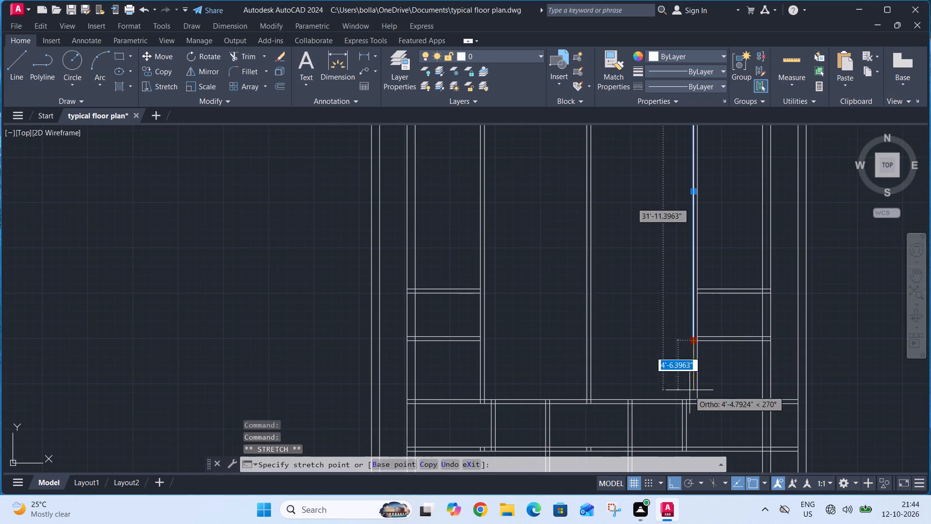
pyautogui.click(692, 402)
pyautogui.press('Escape')
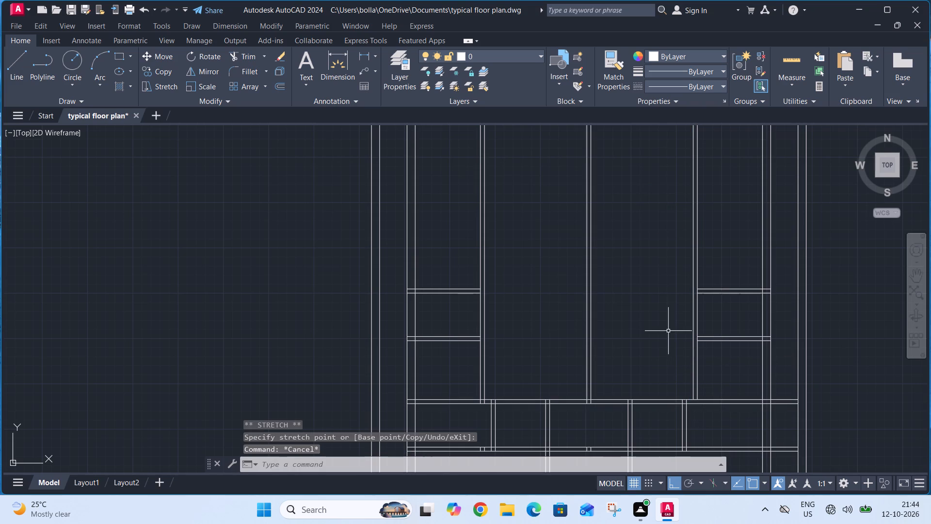
# Offset the right-hand small room's top line 11'7" upward and the right 9" wall's inner line 11'7" toward the central partition.
pyautogui.moveTo(668, 331); pyautogui.dragTo(674, 437, button='middle')
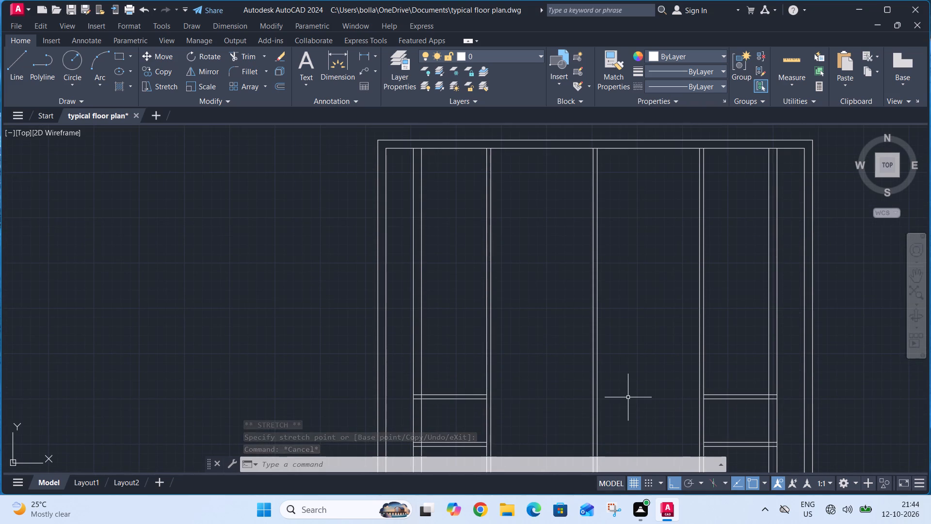
pyautogui.press('o')
pyautogui.press('space')
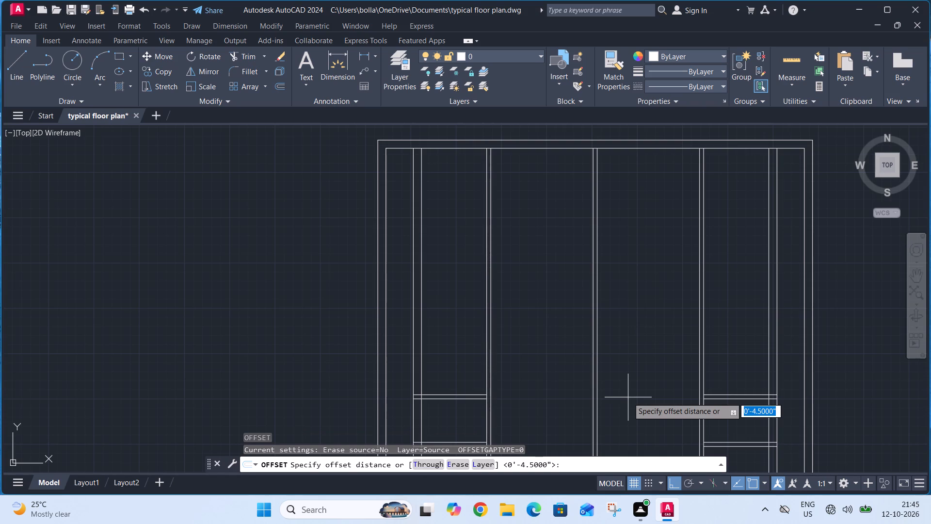
pyautogui.write("11'")
pyautogui.write('7"')
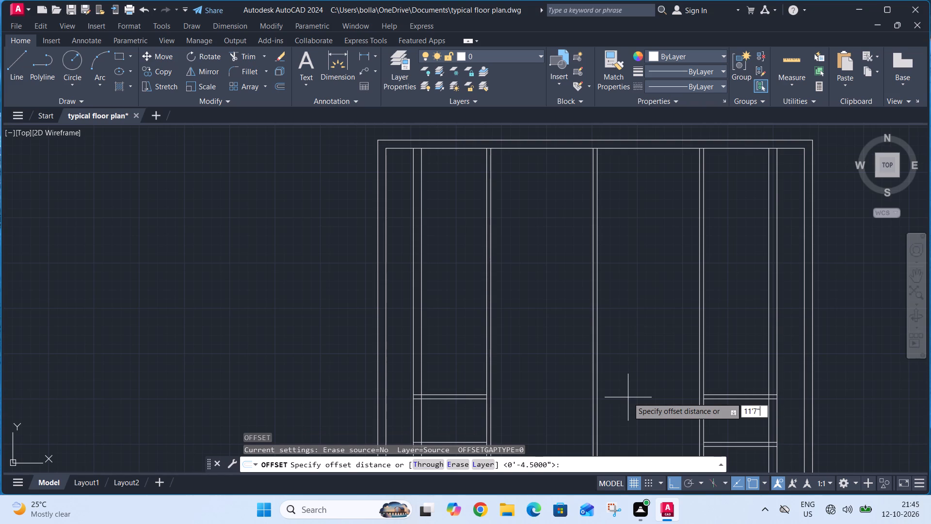
pyautogui.press('.')
pyautogui.press('BackSpace')
pyautogui.press('Return')
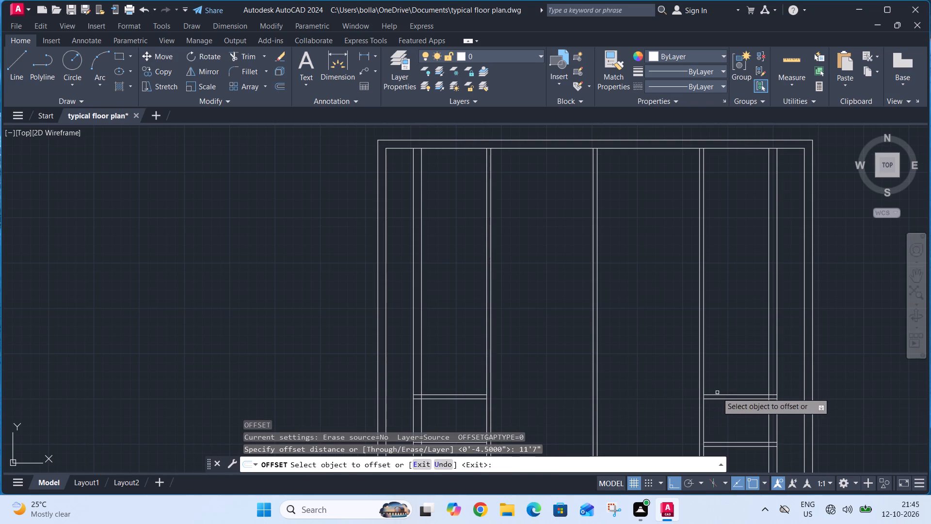
pyautogui.click(721, 395)
pyautogui.click(721, 361)
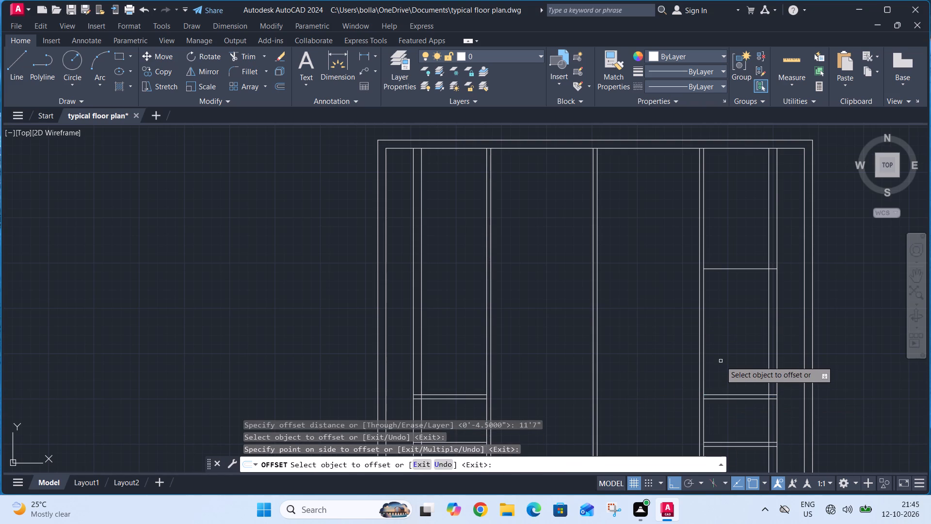
pyautogui.click(769, 330)
pyautogui.click(734, 330)
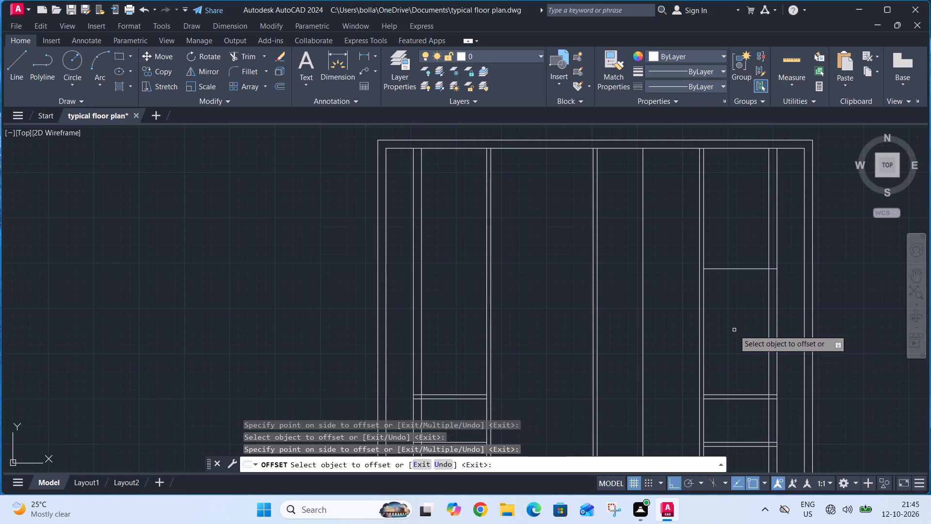
pyautogui.press('Escape')
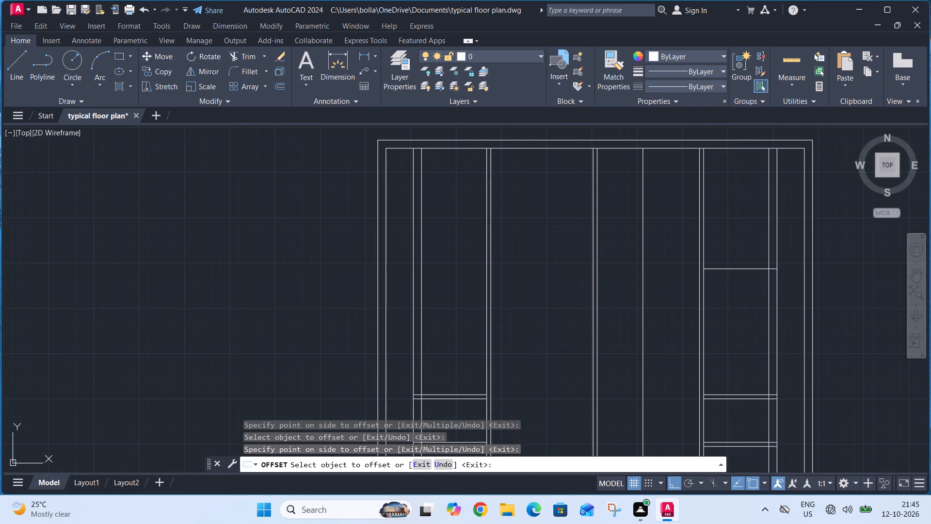
# Offset the new vertical line right of the central partition by 4.5" toward the central partition.
pyautogui.write('o')
pyautogui.press('space')
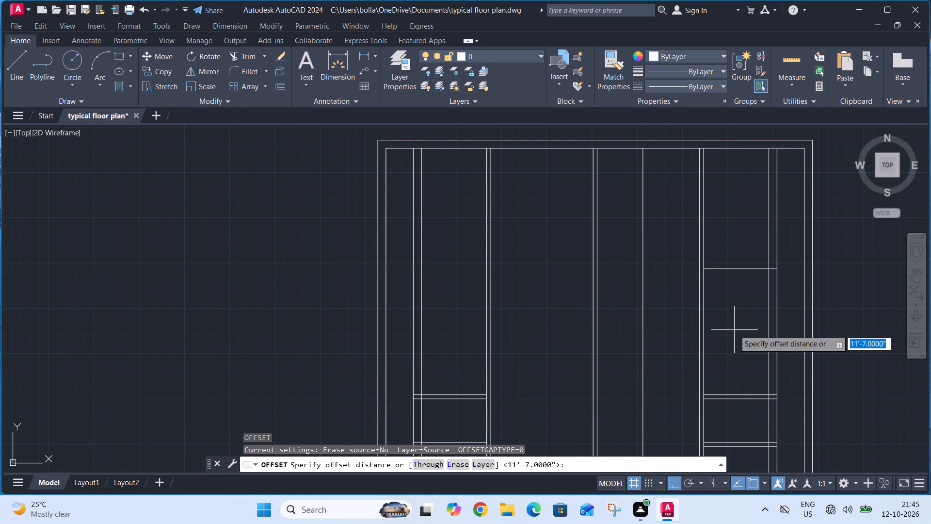
pyautogui.write('4.5"')
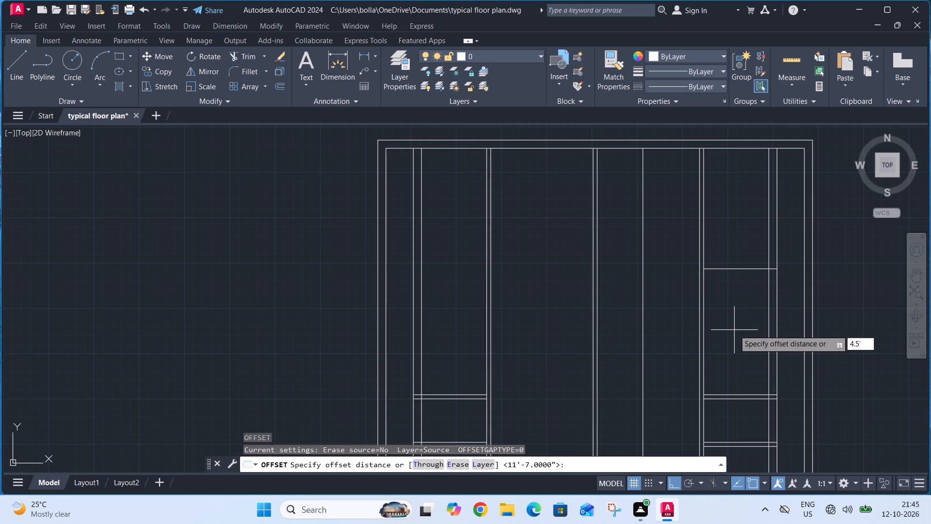
pyautogui.press('Return')
pyautogui.click(734, 268)
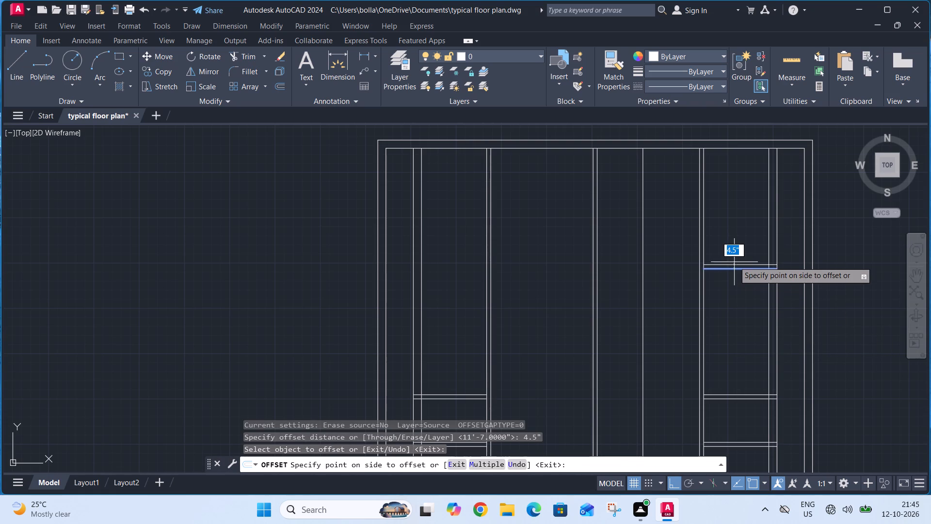
pyautogui.press('Escape')
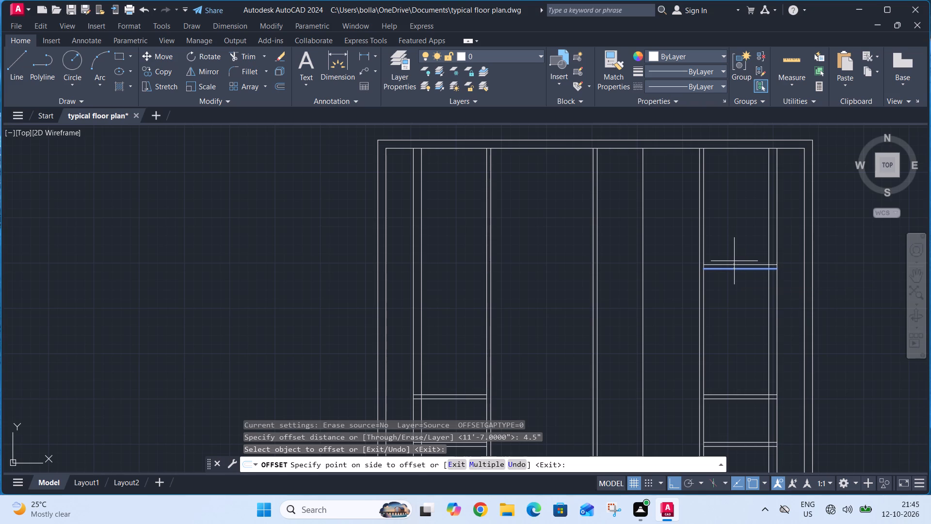
pyautogui.write('o')
pyautogui.press('space')
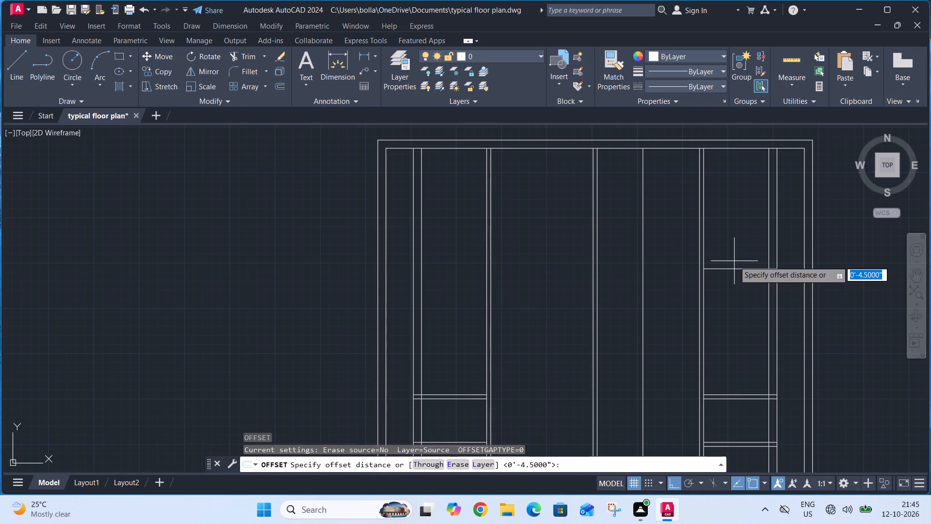
pyautogui.press('space')
pyautogui.click(643, 341)
pyautogui.click(610, 343)
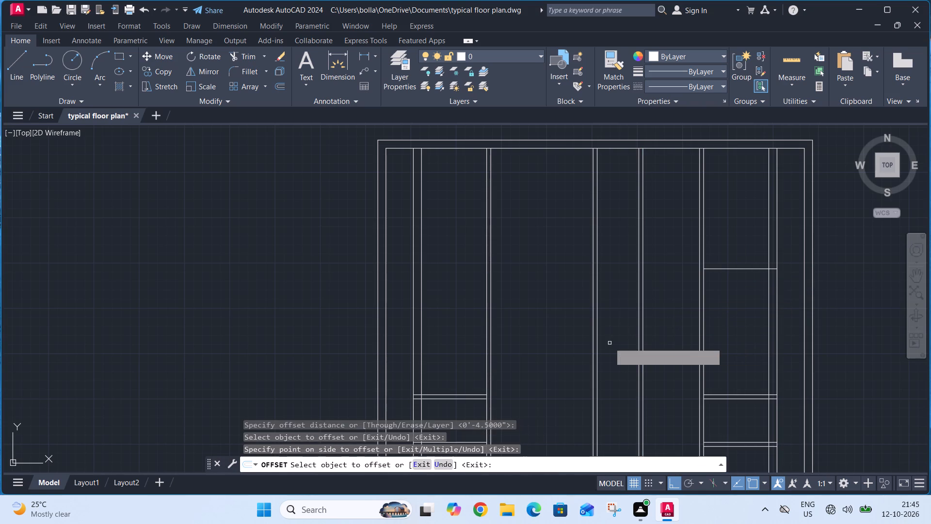
# Offset the horizontal line above the right-hand small rooms by 9" upward.
pyautogui.press('Escape')
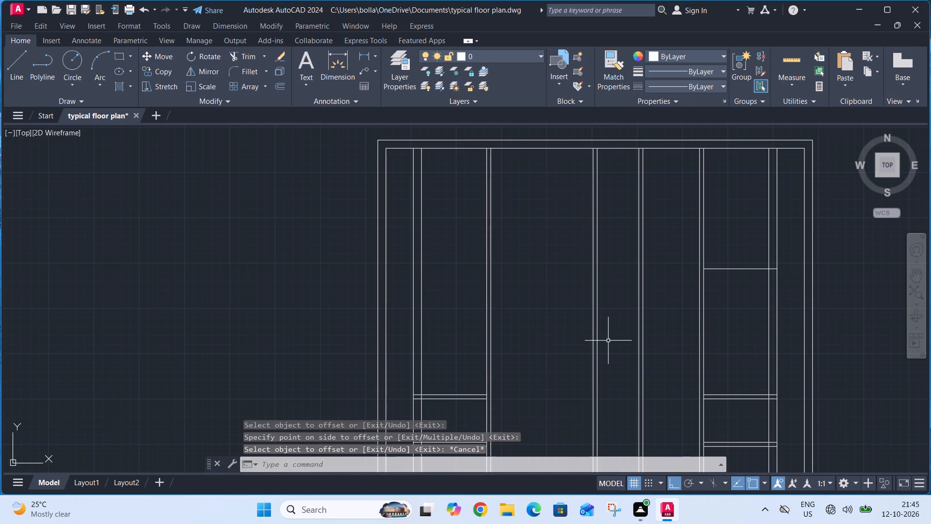
pyautogui.press('o')
pyautogui.press('space')
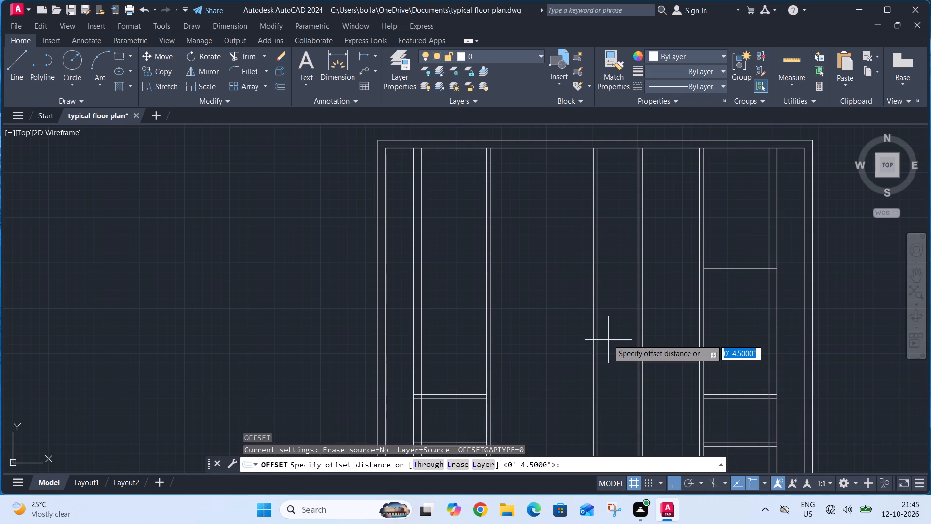
pyautogui.write('9"')
pyautogui.press('Return')
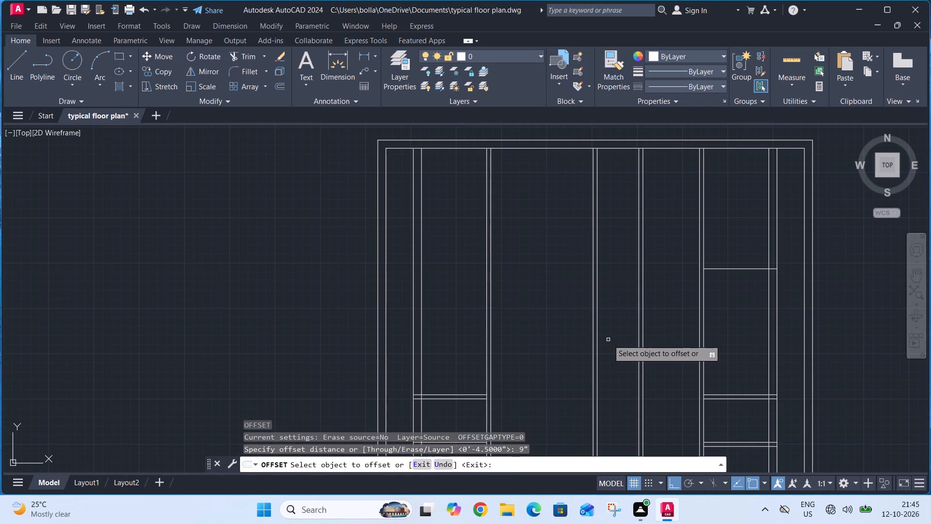
pyautogui.click(733, 269)
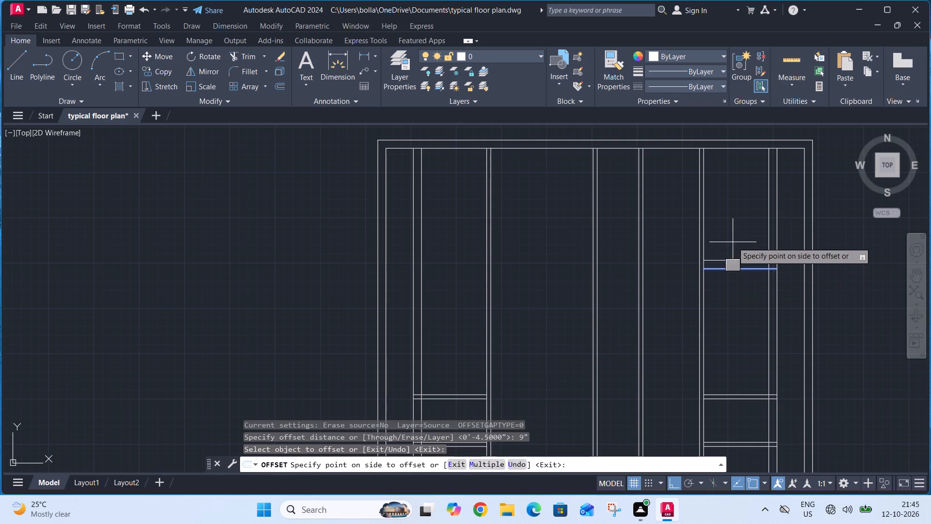
pyautogui.click(733, 242)
pyautogui.press('Escape')
# Stretch both lines of the new 9" horizontal wall across the plan to the left 9" wall's outer line.
pyautogui.click(729, 261)
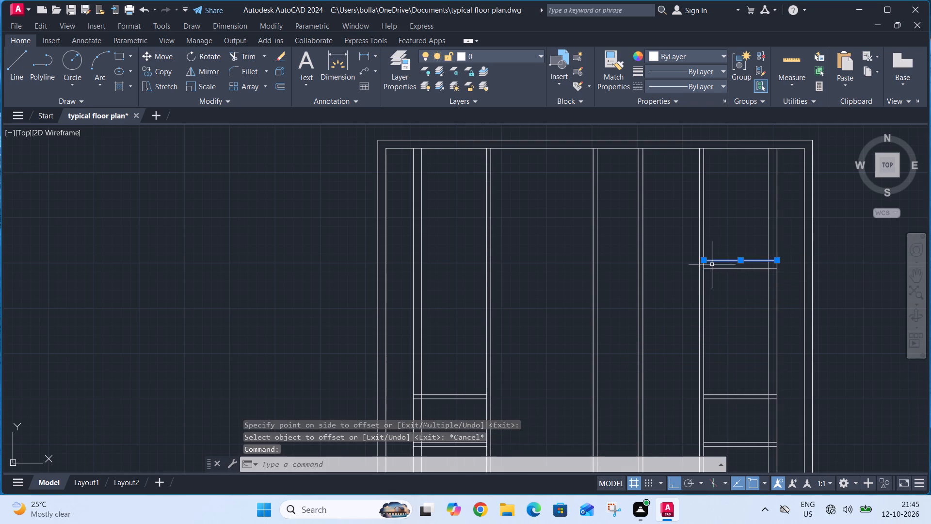
pyautogui.click(704, 261)
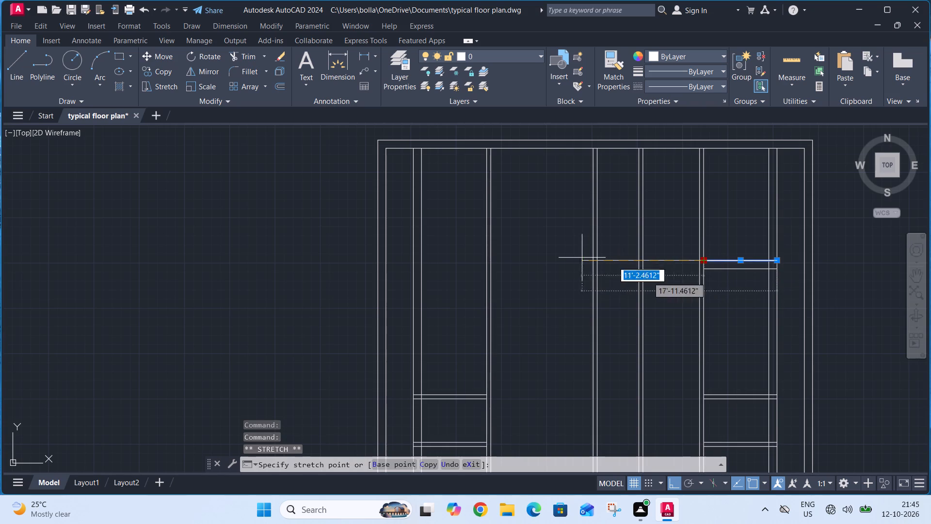
pyautogui.click(412, 258)
pyautogui.press('Escape')
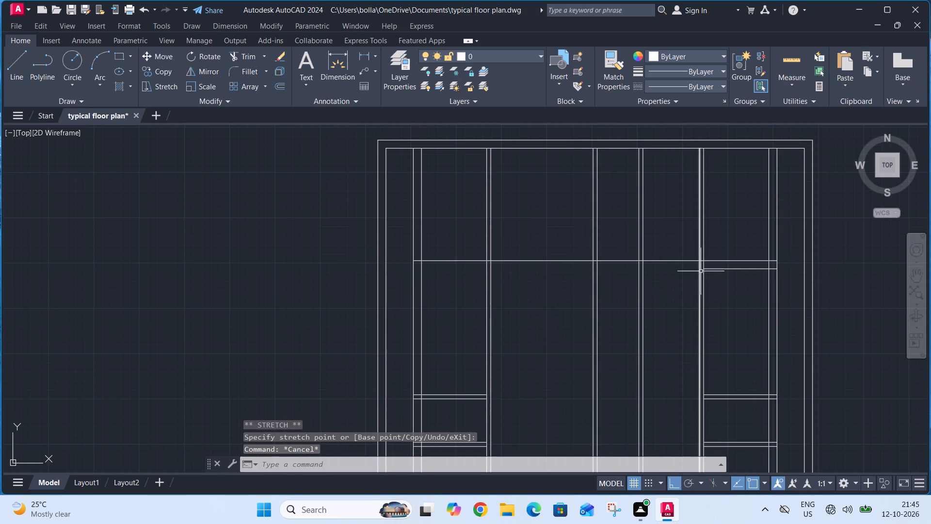
pyautogui.click(709, 268)
pyautogui.click(706, 270)
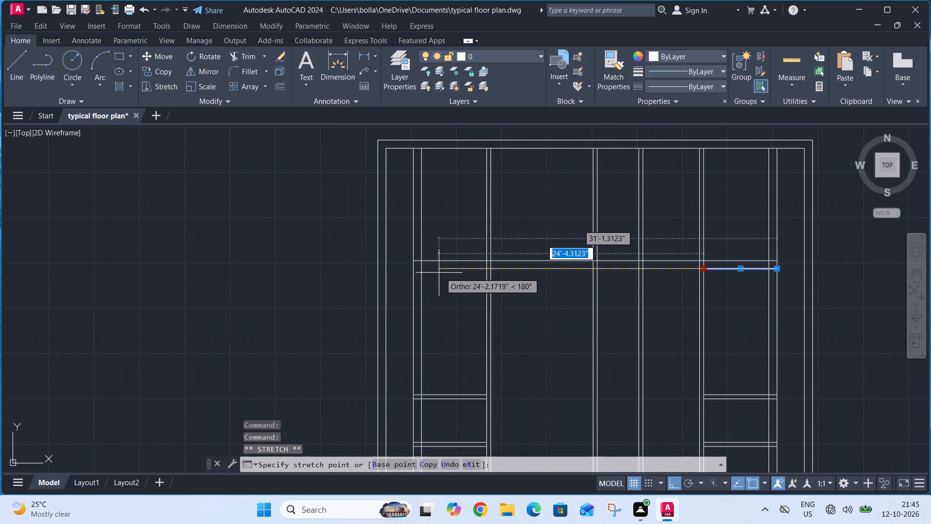
pyautogui.click(415, 271)
pyautogui.press('Escape')
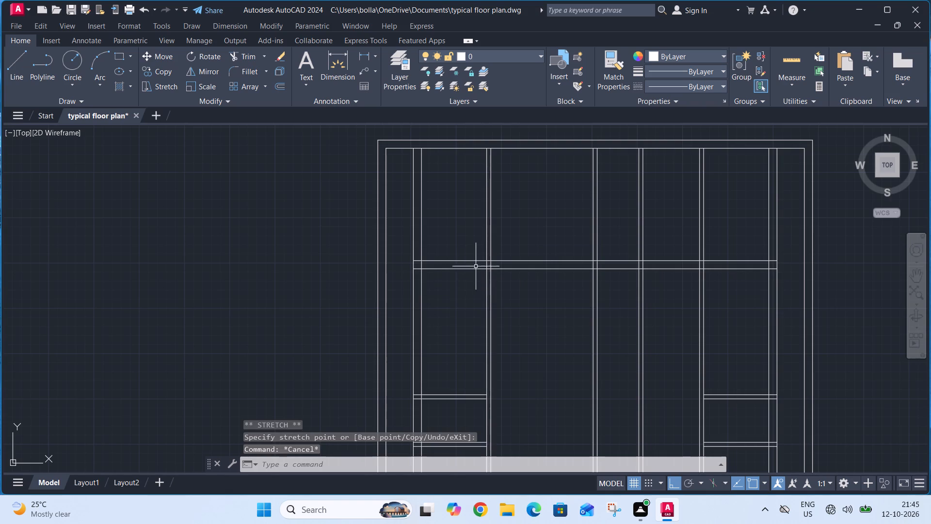
# Trim all vertical wall and partition lines above the new 9" horizontal wall.
pyautogui.scroll(-1, 491, 255)
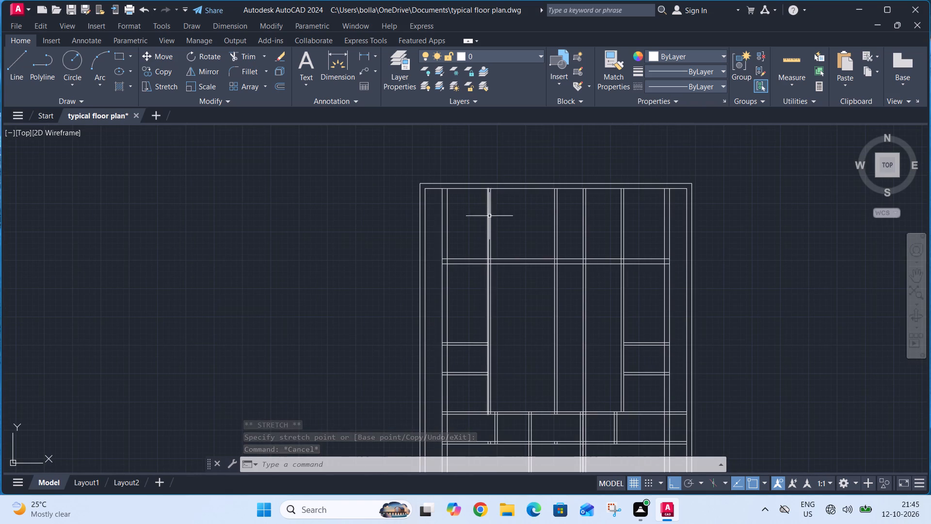
pyautogui.press('t')
pyautogui.write('r')
pyautogui.press('space')
pyautogui.click(673, 221)
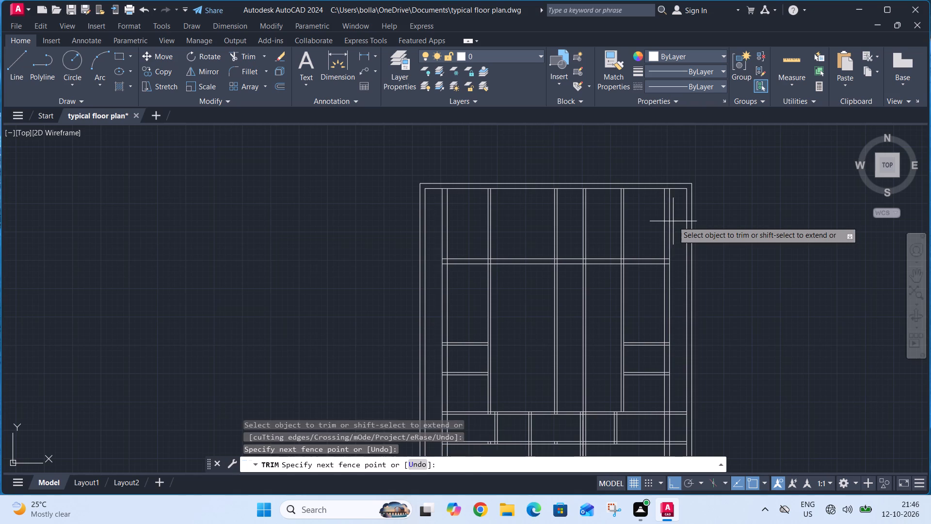
pyautogui.click(439, 238)
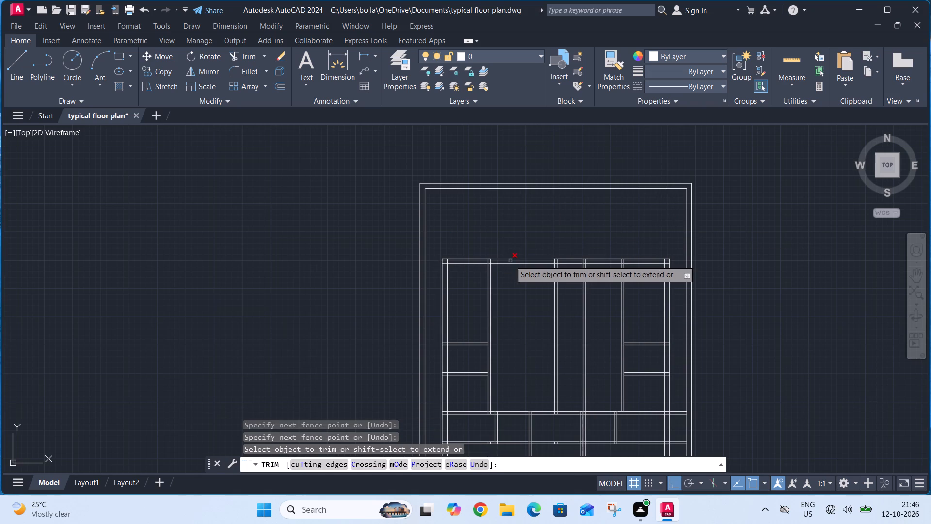
pyautogui.press('Escape')
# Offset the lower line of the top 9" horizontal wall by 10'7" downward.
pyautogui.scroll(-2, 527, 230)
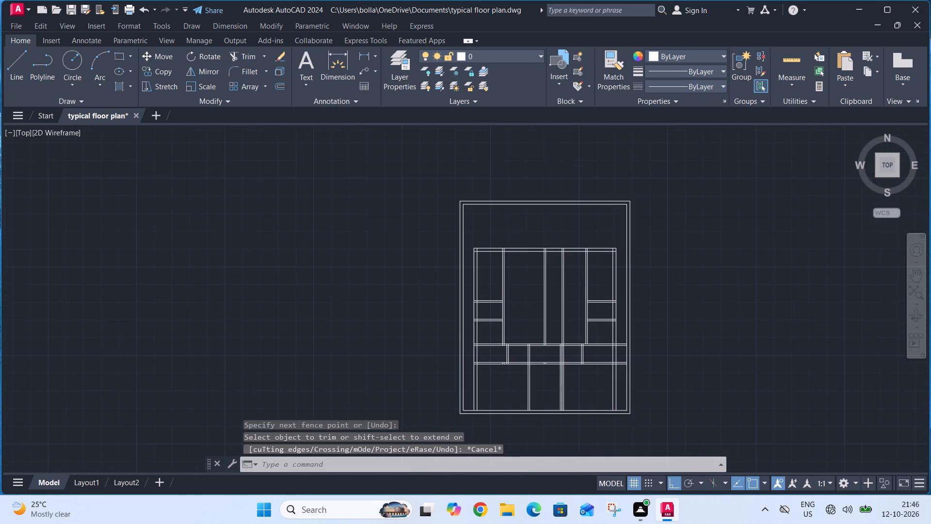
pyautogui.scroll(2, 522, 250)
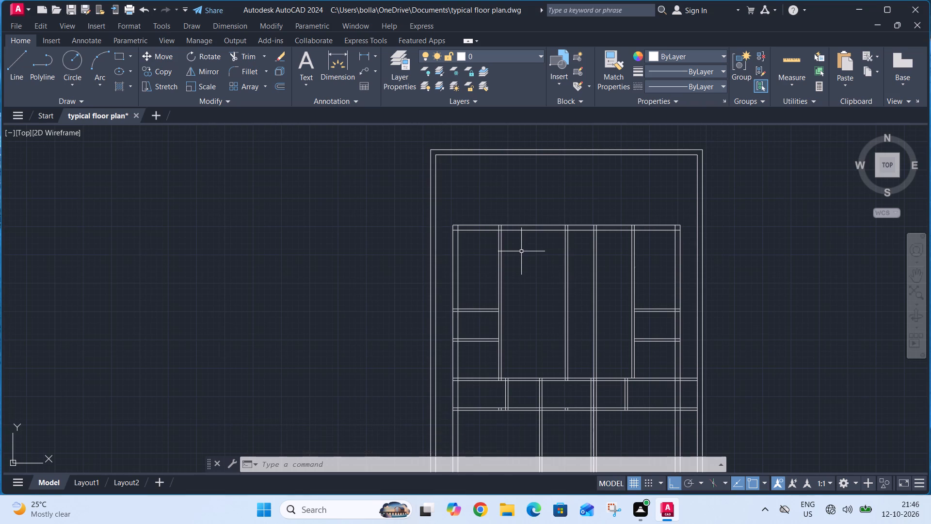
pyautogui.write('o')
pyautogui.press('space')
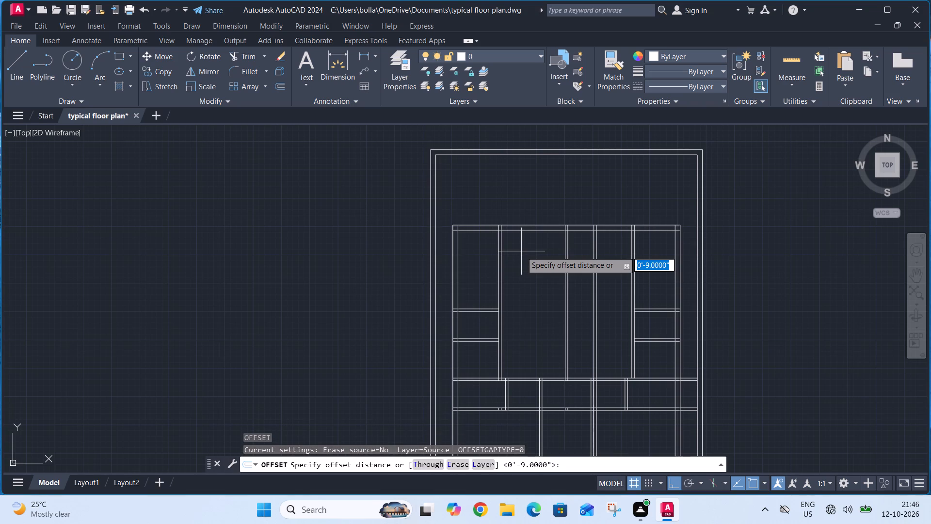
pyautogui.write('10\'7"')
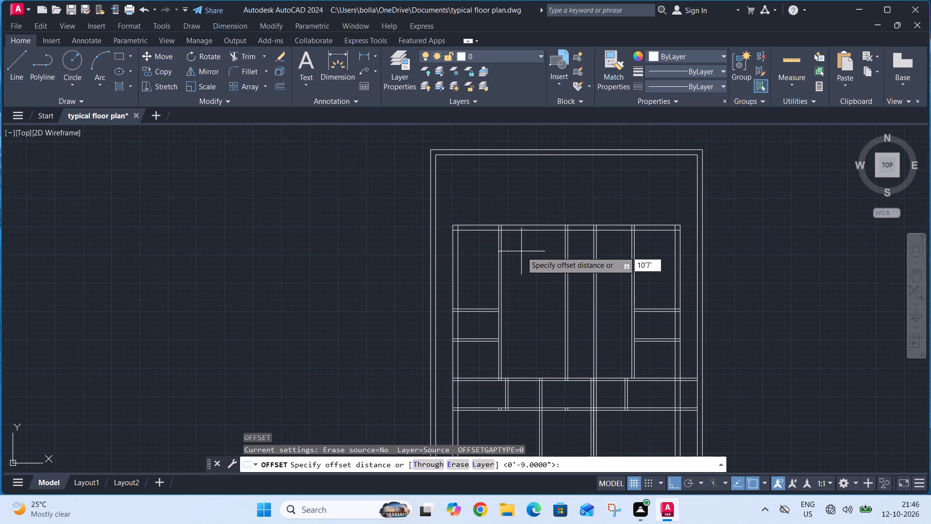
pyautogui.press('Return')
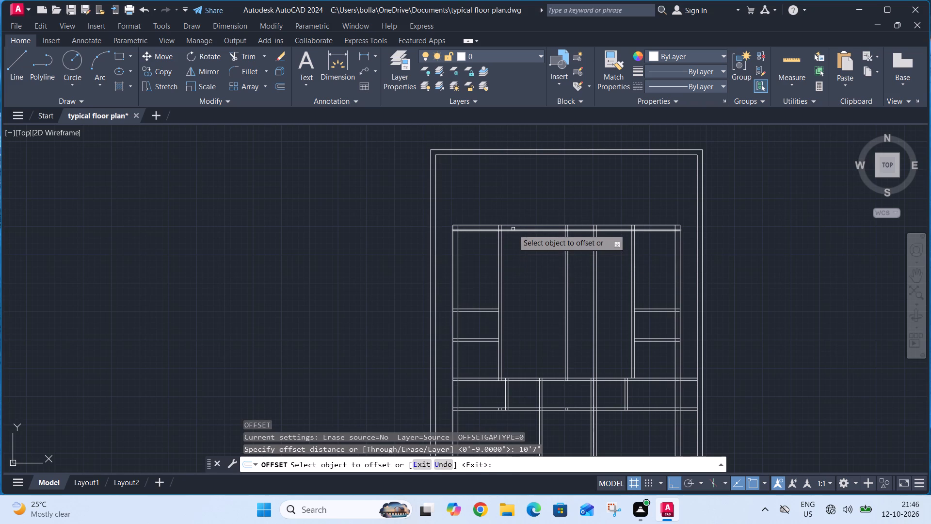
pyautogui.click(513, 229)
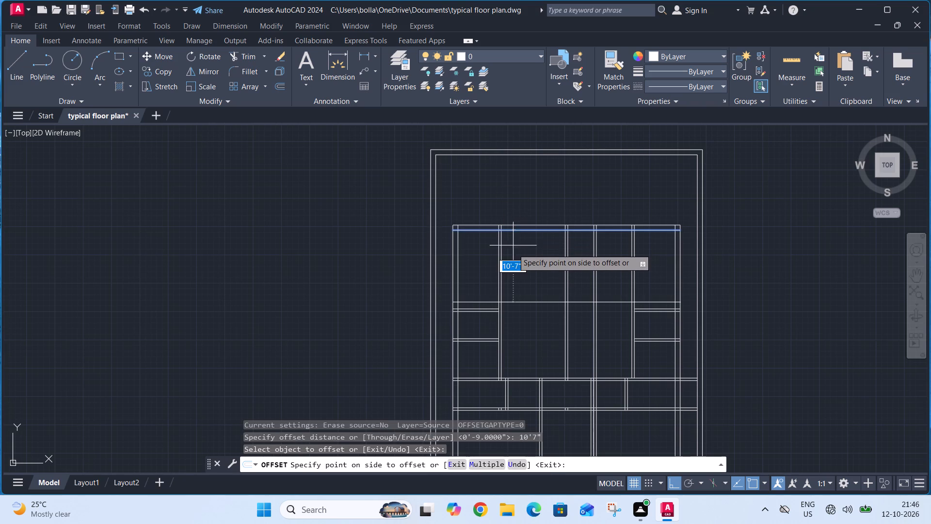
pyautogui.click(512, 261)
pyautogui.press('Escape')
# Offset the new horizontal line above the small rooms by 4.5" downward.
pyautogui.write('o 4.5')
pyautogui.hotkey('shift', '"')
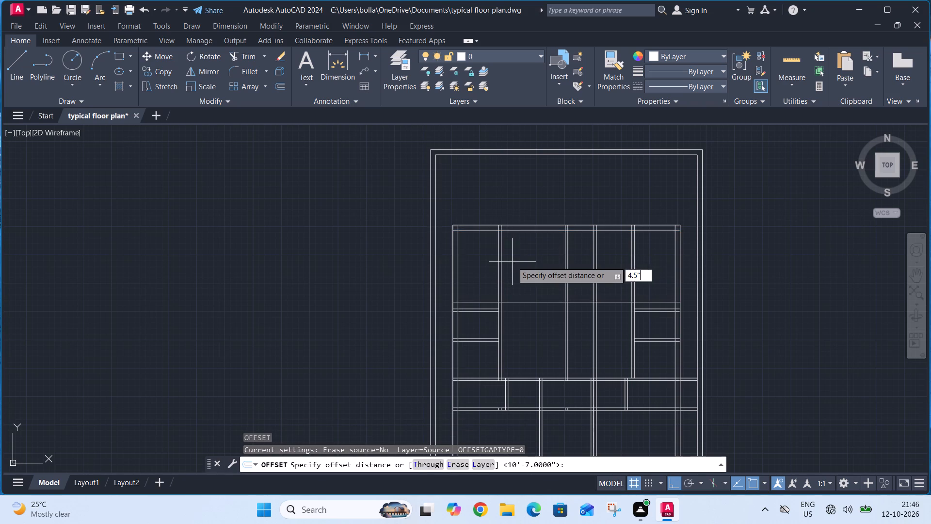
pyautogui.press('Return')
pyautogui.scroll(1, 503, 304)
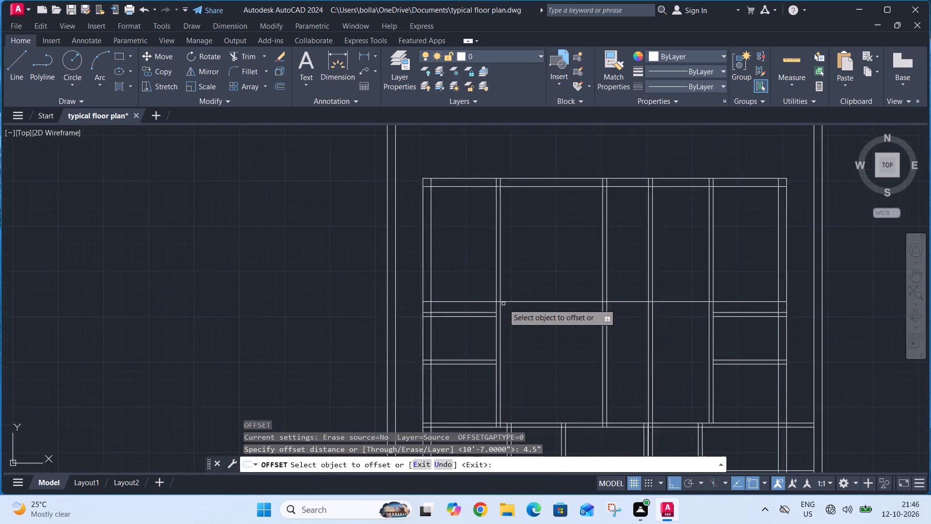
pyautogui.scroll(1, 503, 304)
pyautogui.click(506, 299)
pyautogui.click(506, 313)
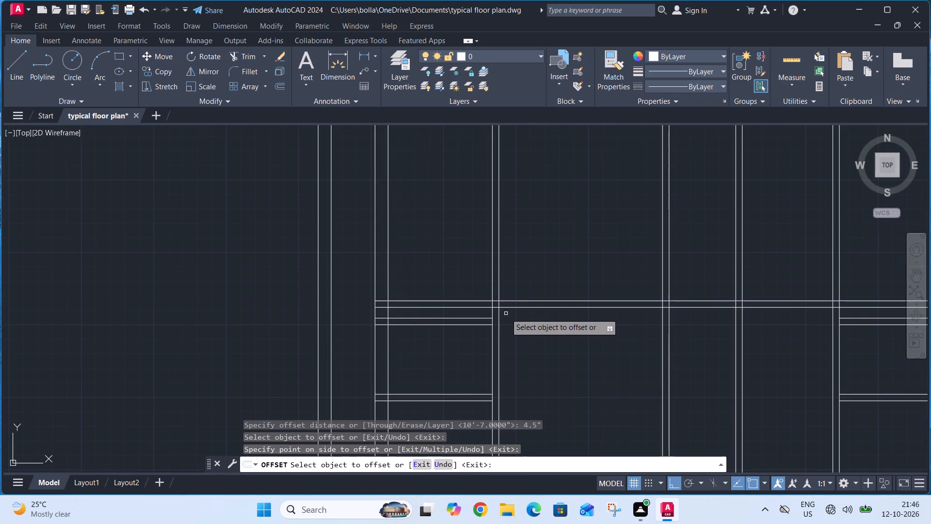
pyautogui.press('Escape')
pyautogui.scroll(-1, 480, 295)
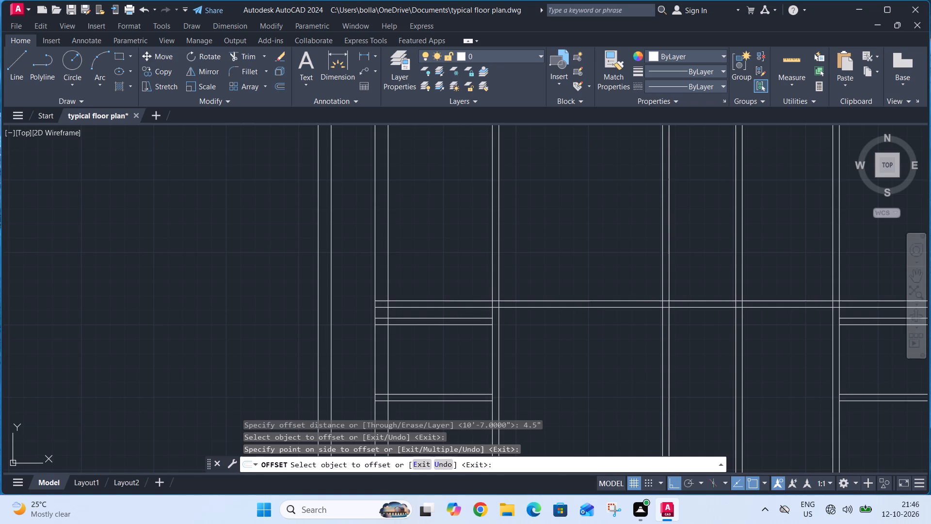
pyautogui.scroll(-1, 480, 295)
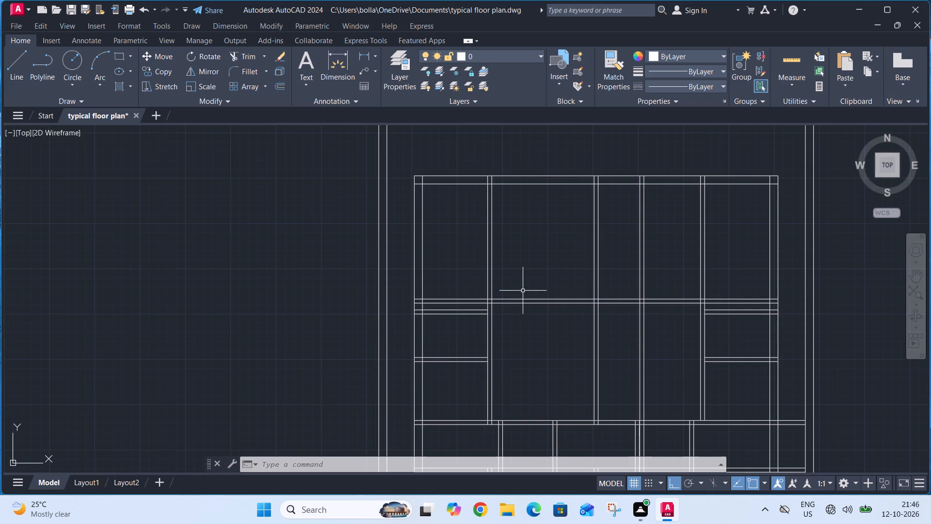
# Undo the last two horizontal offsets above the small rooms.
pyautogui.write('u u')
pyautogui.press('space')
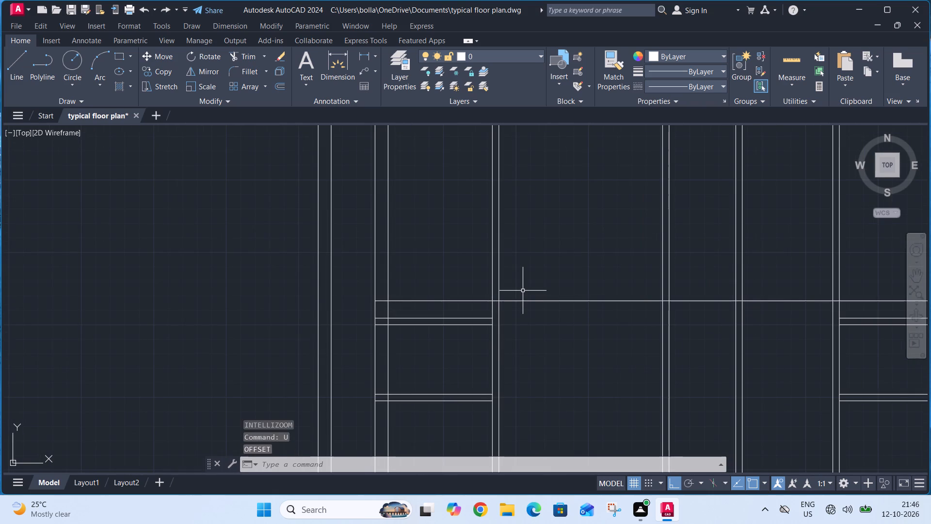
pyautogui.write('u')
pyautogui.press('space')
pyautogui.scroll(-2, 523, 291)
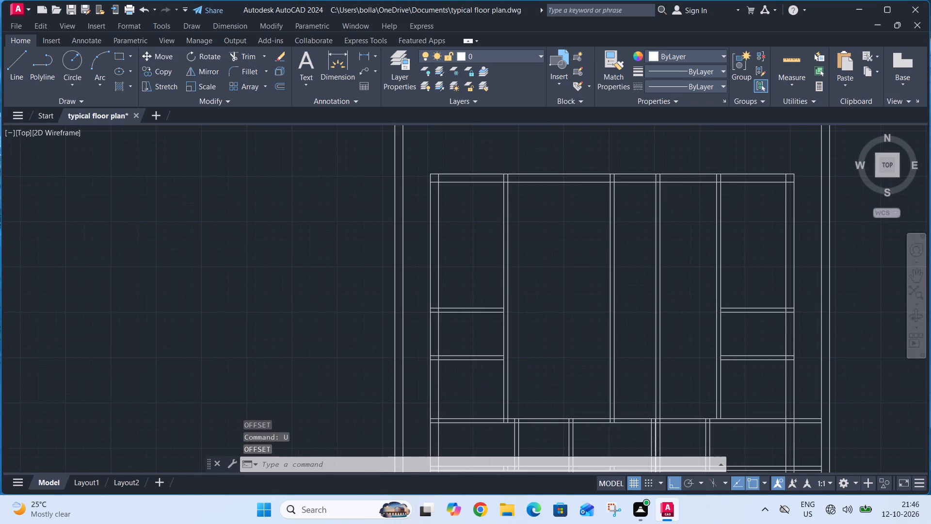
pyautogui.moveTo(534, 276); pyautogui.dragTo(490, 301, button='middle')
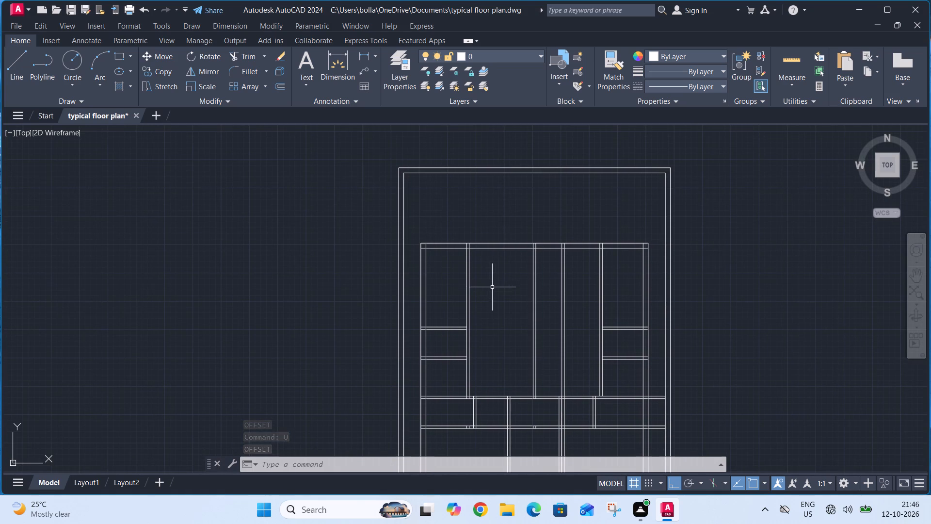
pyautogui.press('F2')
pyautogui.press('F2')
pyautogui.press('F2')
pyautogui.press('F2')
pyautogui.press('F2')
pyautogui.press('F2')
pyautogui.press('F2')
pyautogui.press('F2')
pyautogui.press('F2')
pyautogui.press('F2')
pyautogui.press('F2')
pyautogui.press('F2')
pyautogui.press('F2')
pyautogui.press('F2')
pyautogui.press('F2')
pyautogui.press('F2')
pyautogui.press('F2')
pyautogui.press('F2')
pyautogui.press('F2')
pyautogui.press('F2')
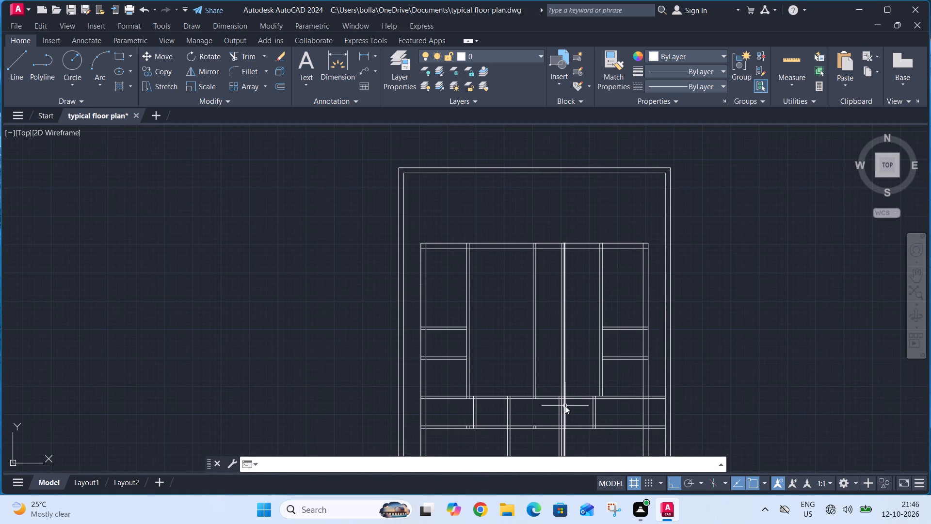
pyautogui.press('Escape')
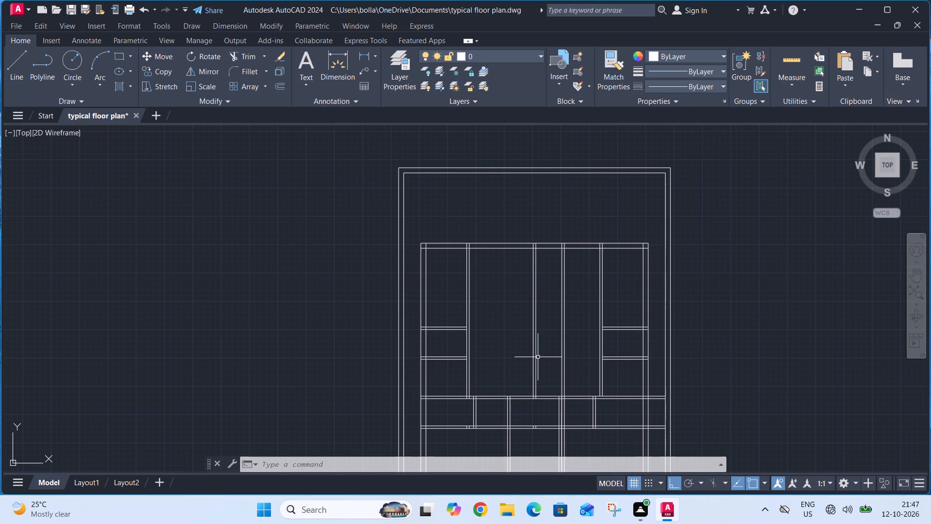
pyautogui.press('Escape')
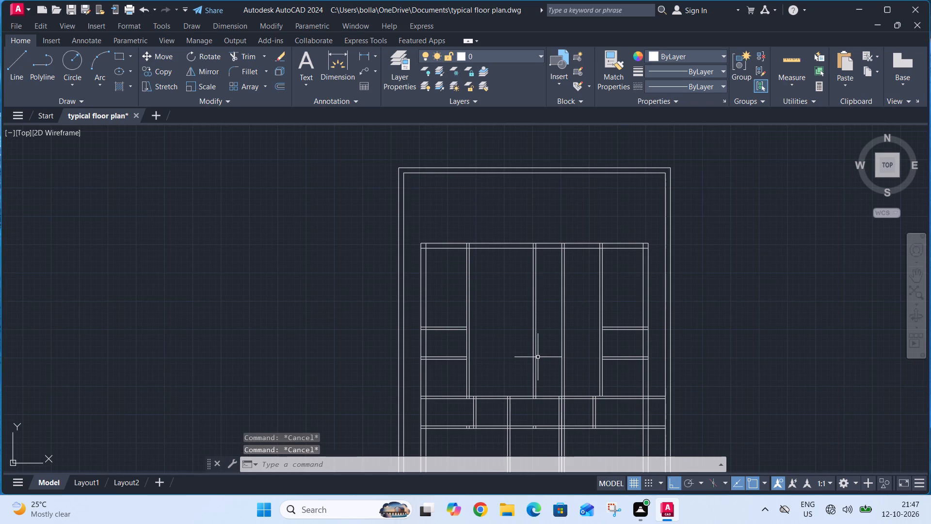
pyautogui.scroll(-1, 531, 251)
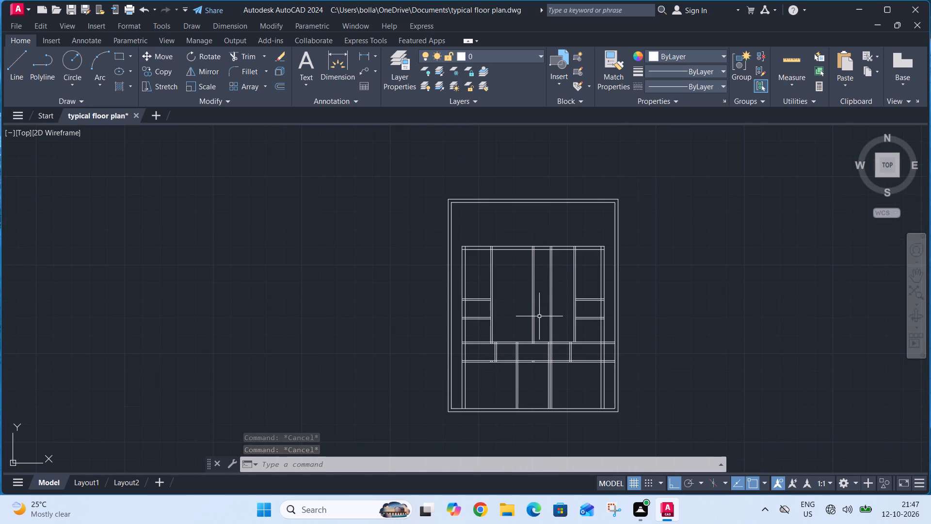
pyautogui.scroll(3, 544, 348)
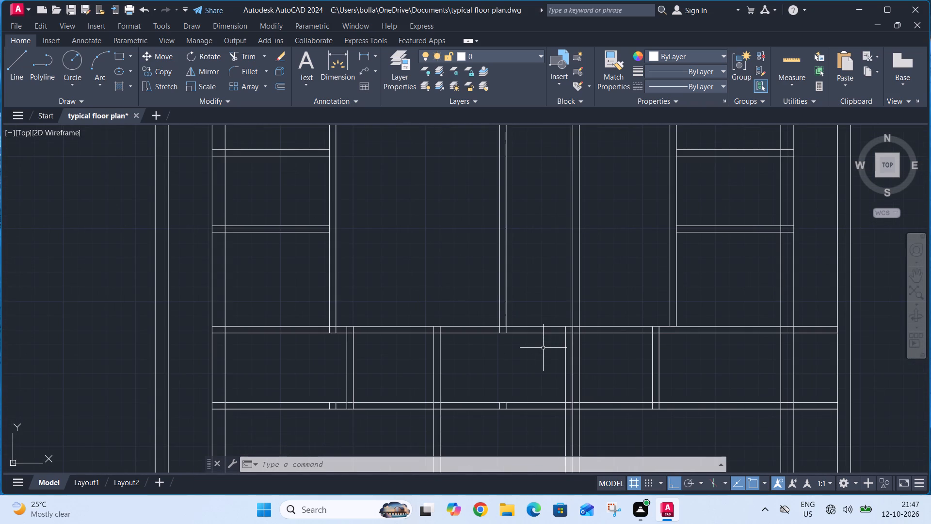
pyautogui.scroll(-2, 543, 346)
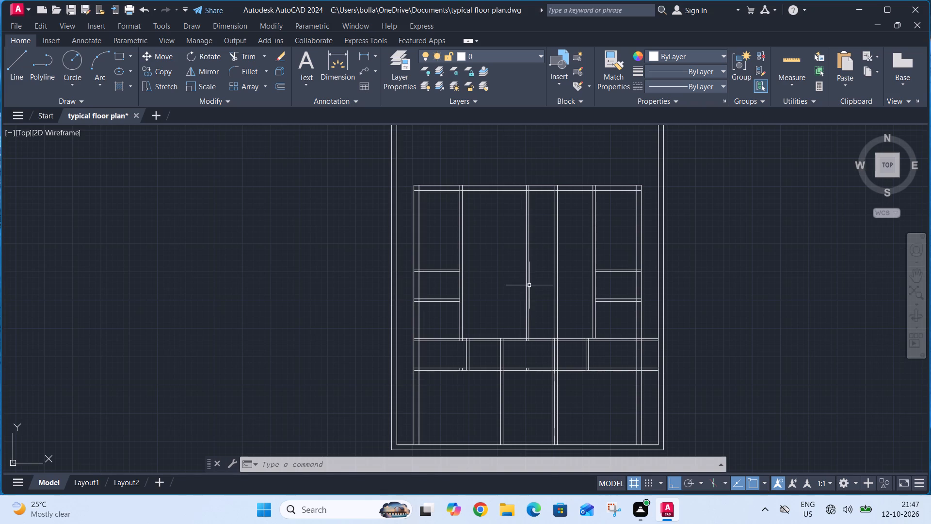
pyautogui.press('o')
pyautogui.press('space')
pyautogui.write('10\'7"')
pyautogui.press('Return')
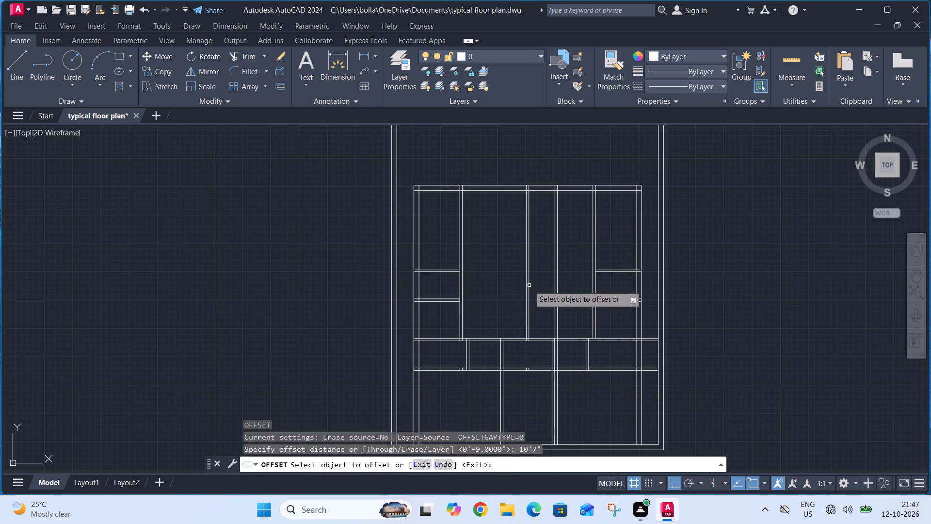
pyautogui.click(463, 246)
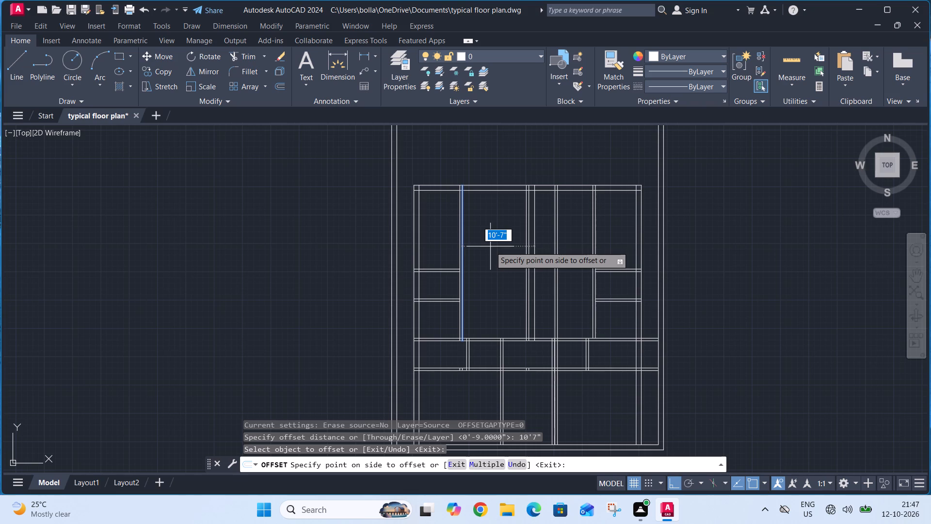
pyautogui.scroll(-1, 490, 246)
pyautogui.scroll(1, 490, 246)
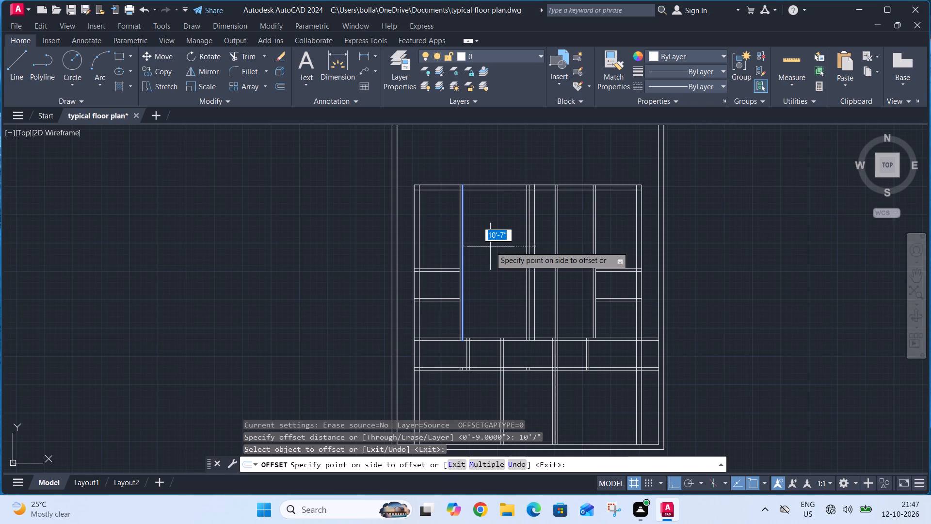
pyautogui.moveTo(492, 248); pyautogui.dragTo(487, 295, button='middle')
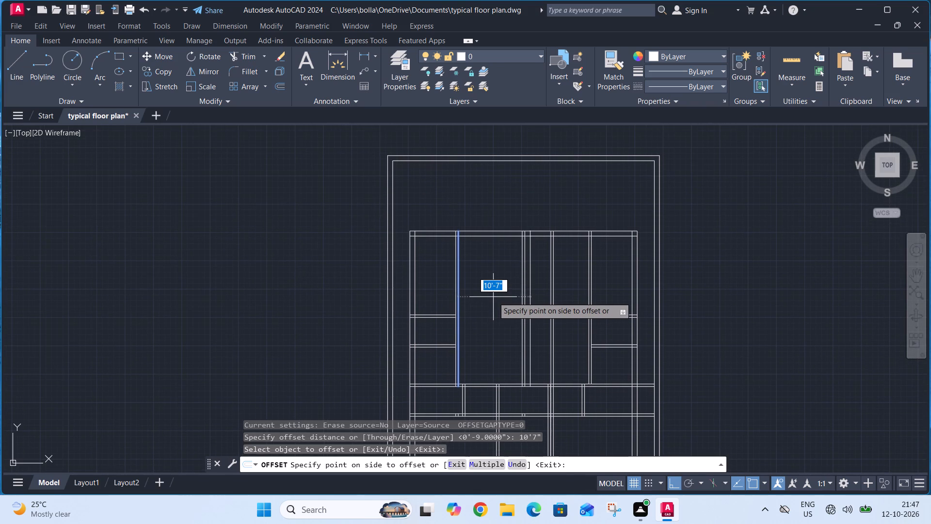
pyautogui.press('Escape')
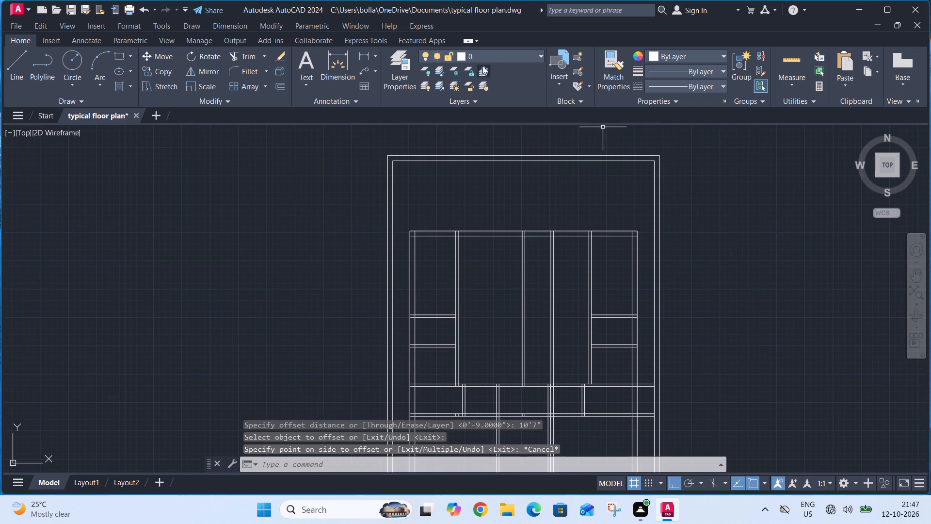
# Measure the clear width between the upper right 9" wall and the adjacent 4.5" vertical partition.
pyautogui.click(368, 53)
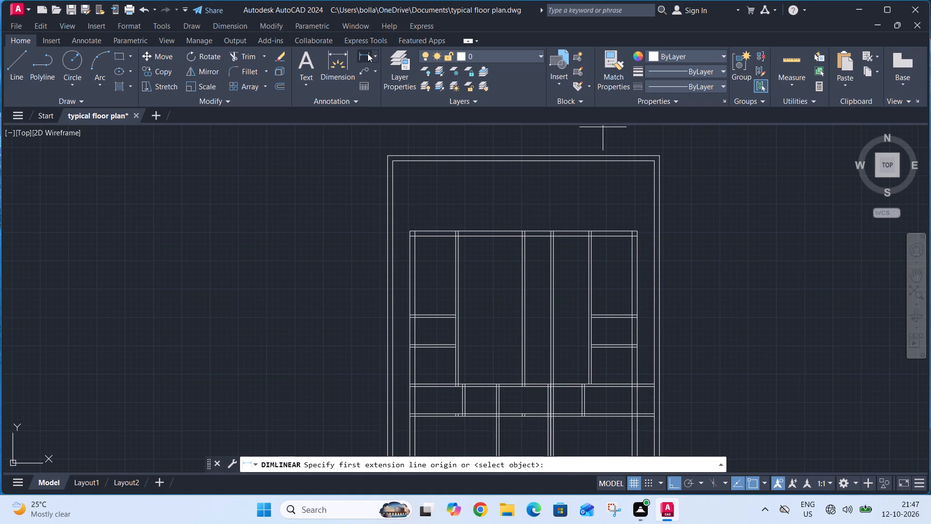
pyautogui.click(630, 239)
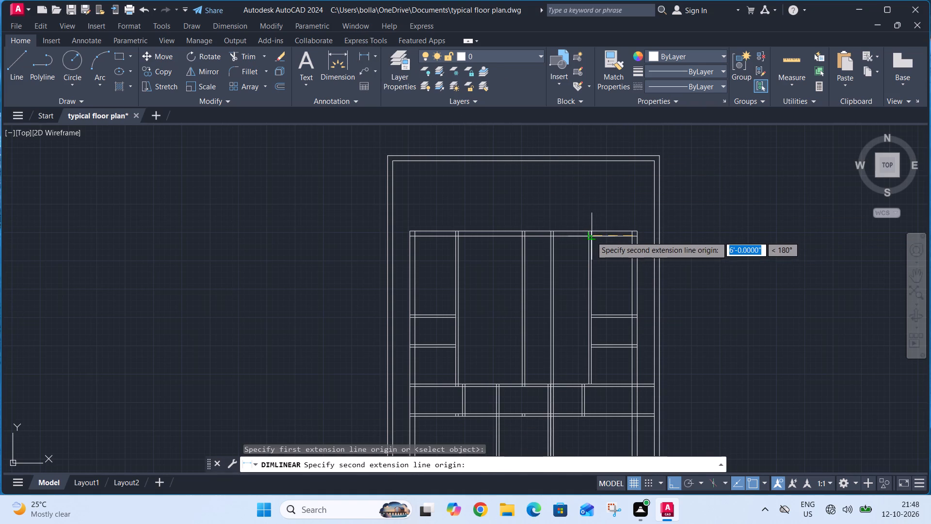
pyautogui.click(591, 236)
pyautogui.scroll(2, 594, 219)
pyautogui.press('Escape')
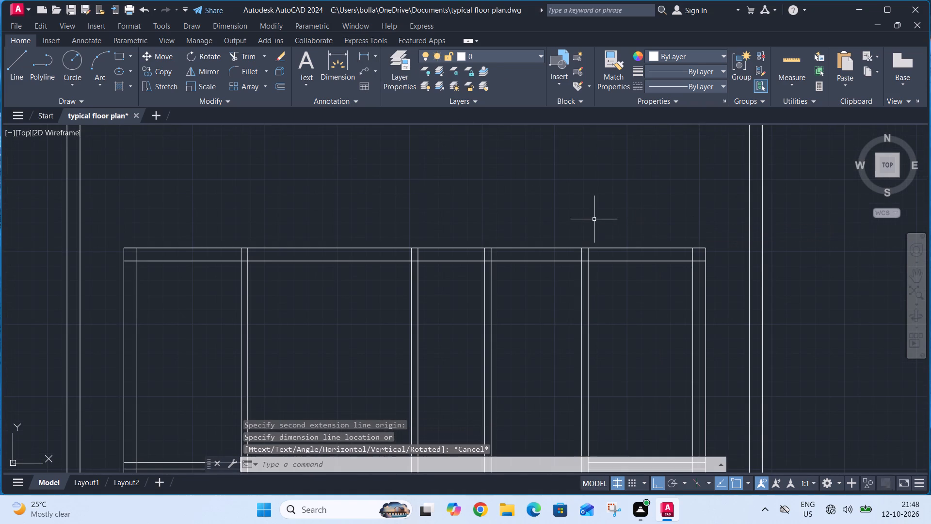
pyautogui.click(367, 51)
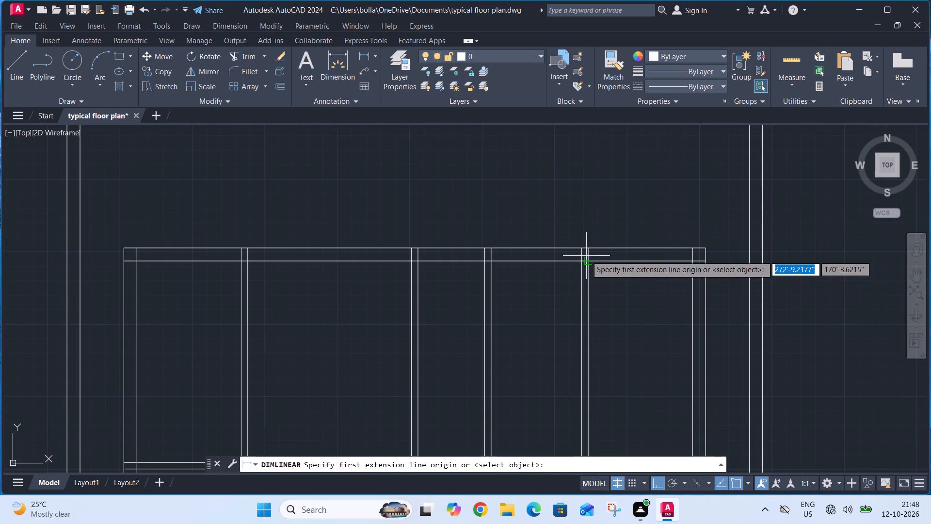
pyautogui.press('Escape')
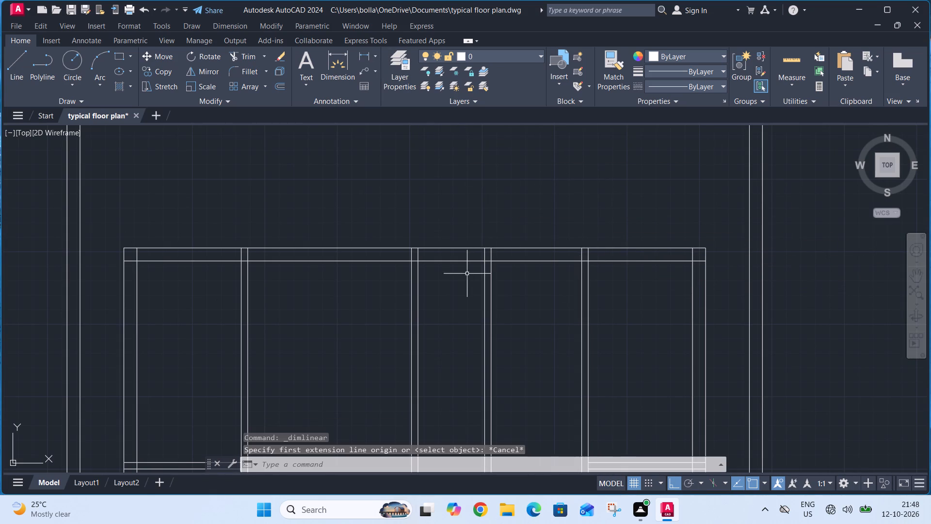
# Erase both lines of the tall vertical partition immediately right of the central partition in the upper rooms.
pyautogui.scroll(-2, 469, 258)
pyautogui.click(496, 292)
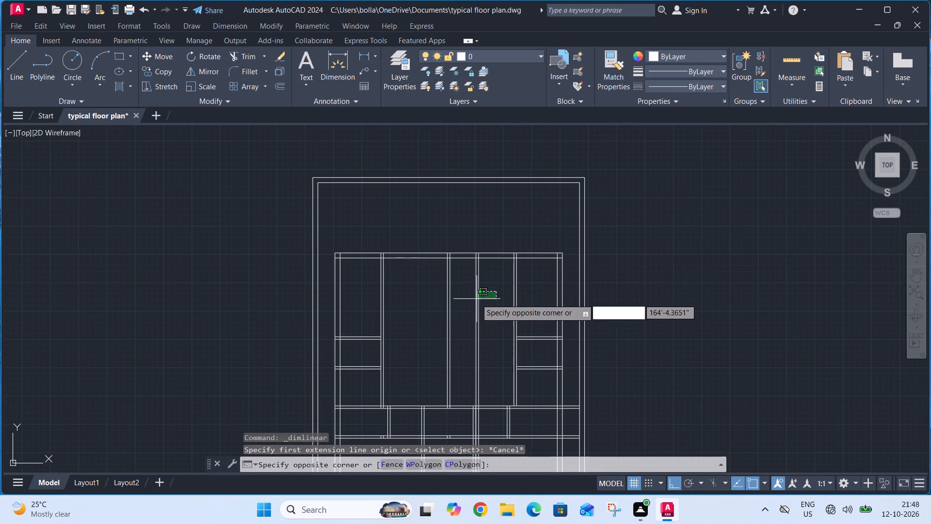
pyautogui.click(467, 301)
pyautogui.press('Delete')
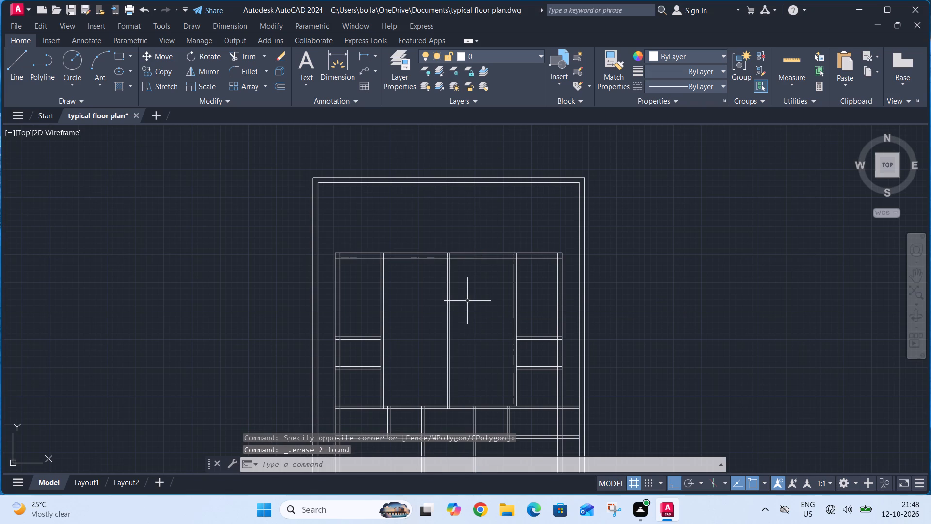
# Offset the right line of the upper left vertical partition by 10'7" to the right.
pyautogui.write("o 10'")
pyautogui.write('7"')
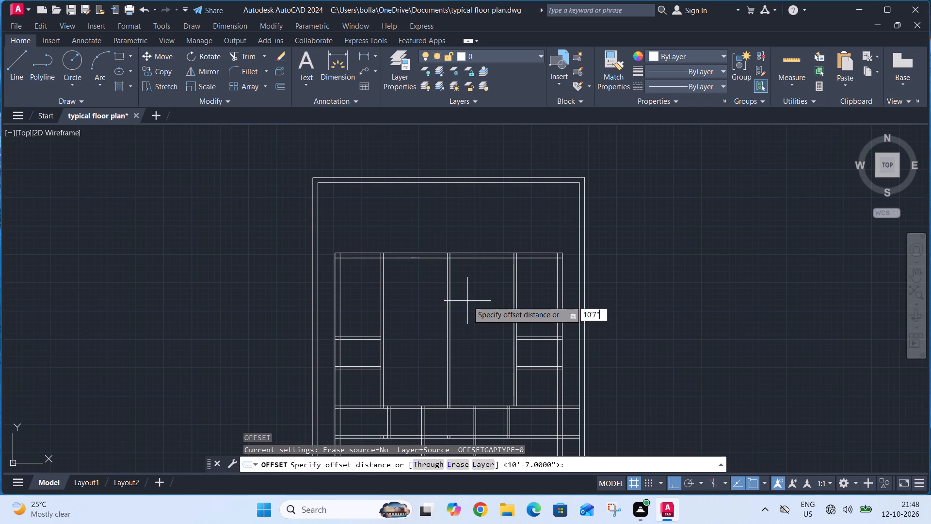
pyautogui.press('Return')
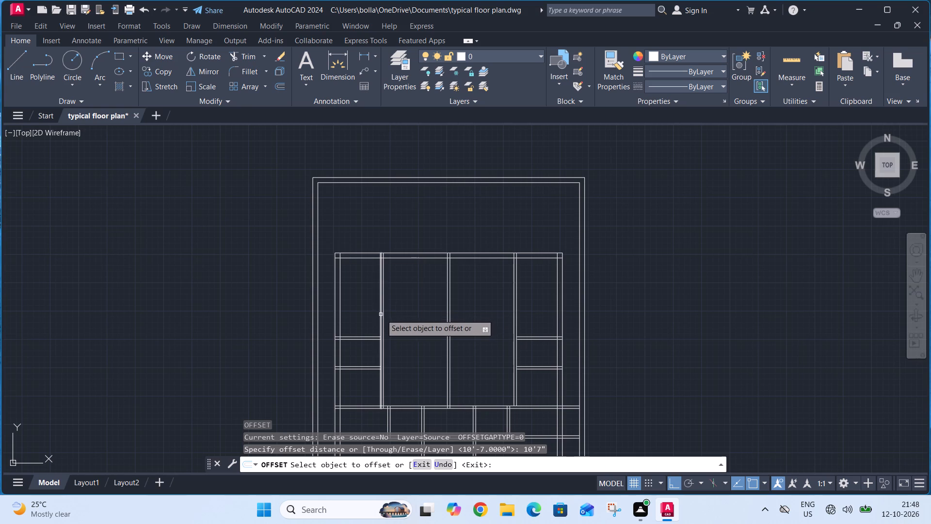
pyautogui.click(384, 314)
pyautogui.click(406, 310)
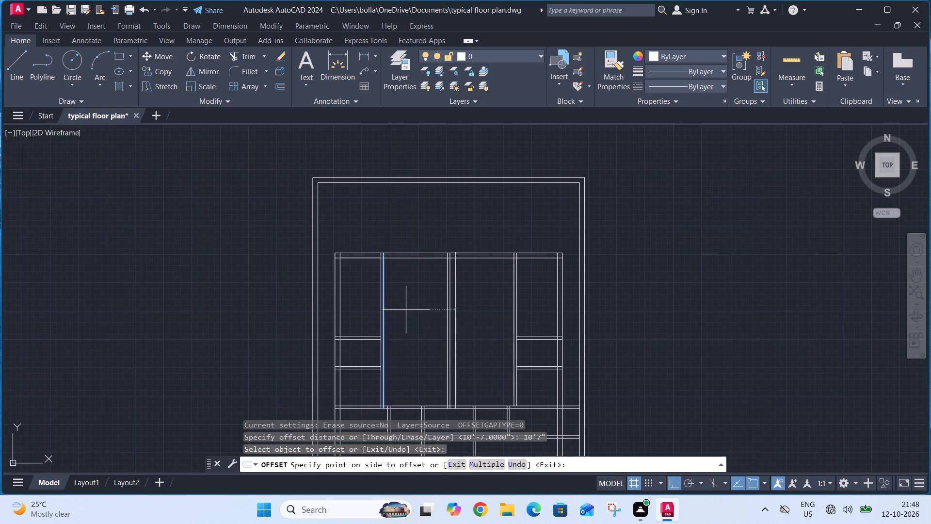
pyautogui.press('Escape')
# Offset the new vertical line beside the central partition by 4.5" to the right.
pyautogui.write('o 4.5"')
pyautogui.press('Return')
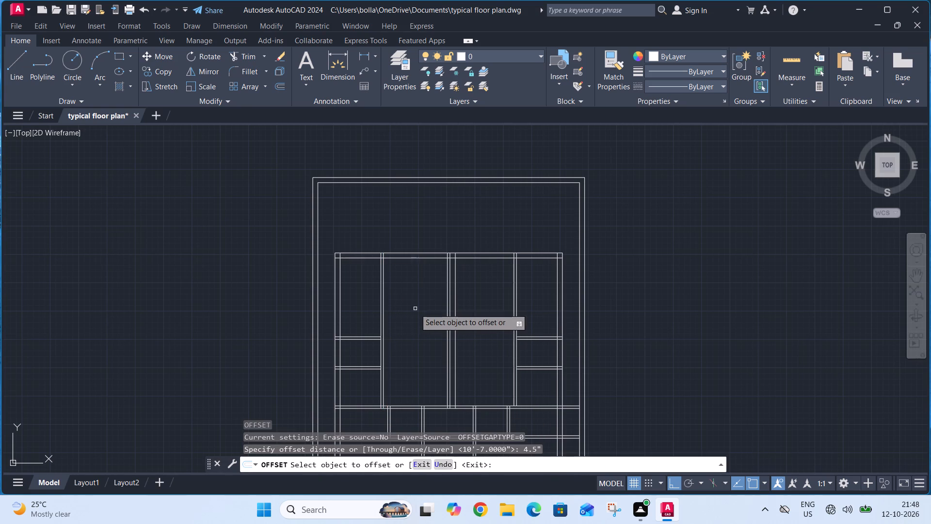
pyautogui.click(455, 311)
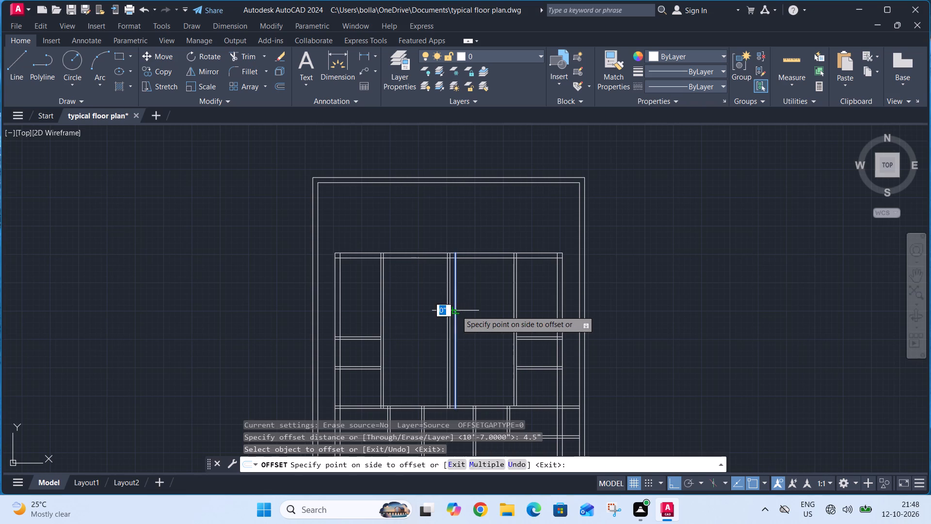
pyautogui.click(475, 312)
pyautogui.press('Escape')
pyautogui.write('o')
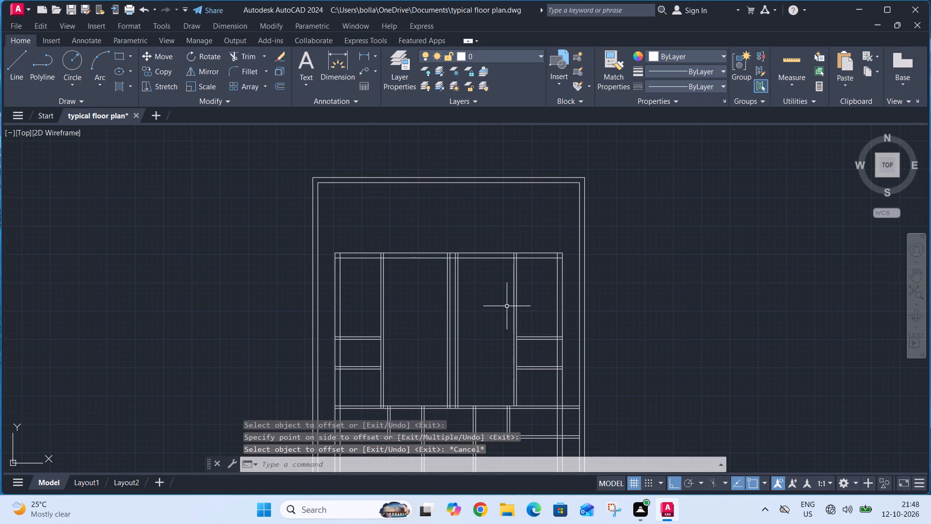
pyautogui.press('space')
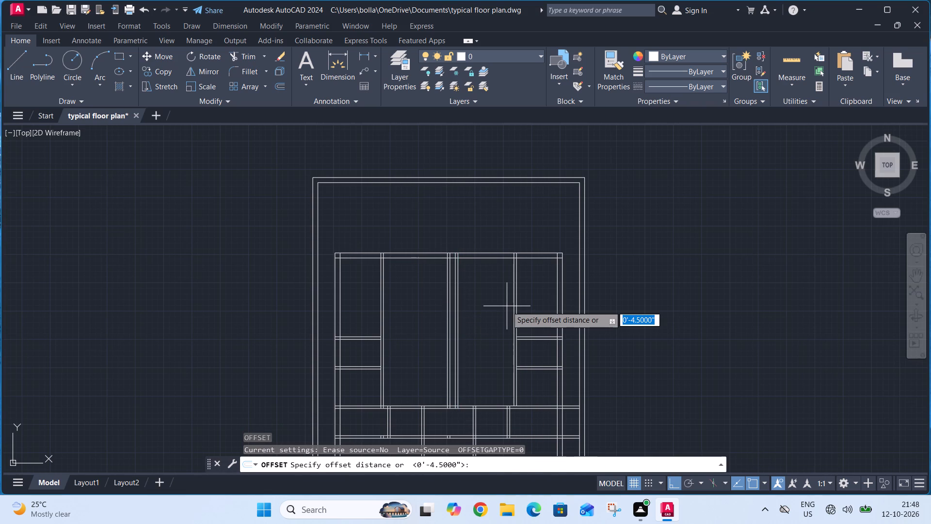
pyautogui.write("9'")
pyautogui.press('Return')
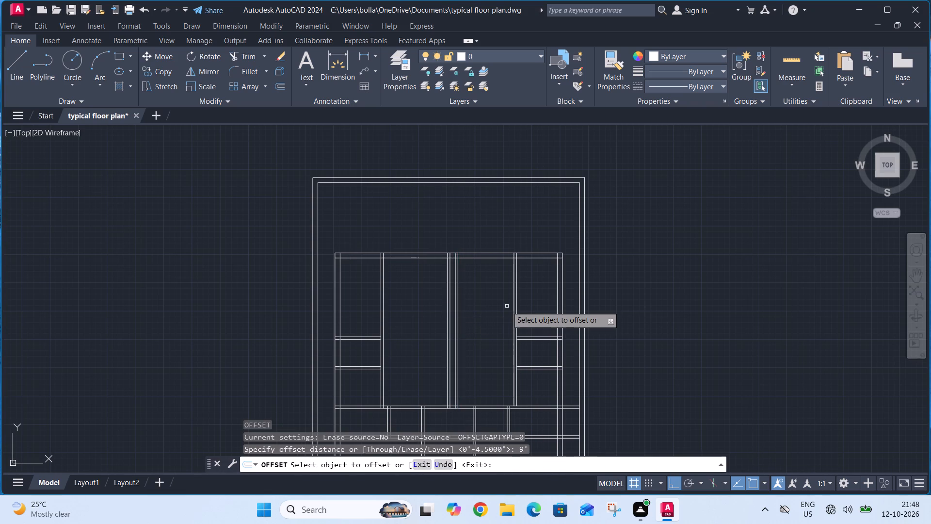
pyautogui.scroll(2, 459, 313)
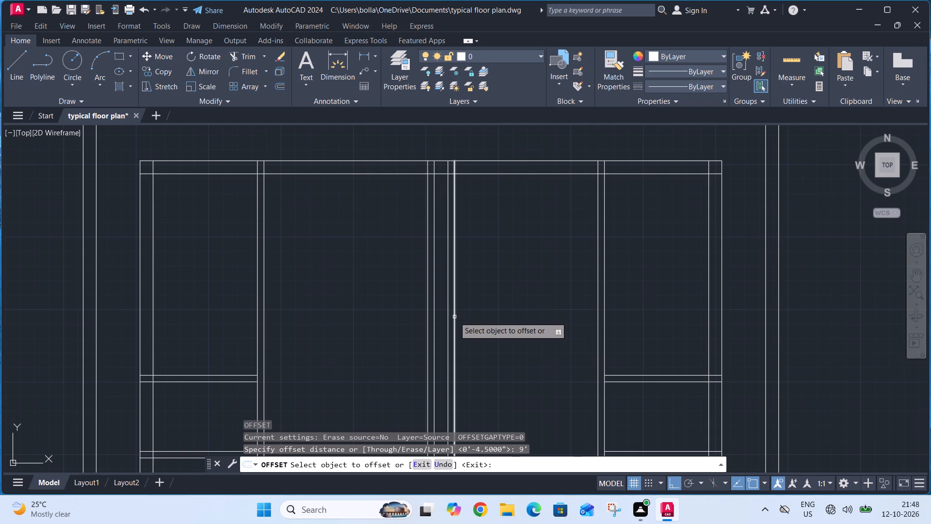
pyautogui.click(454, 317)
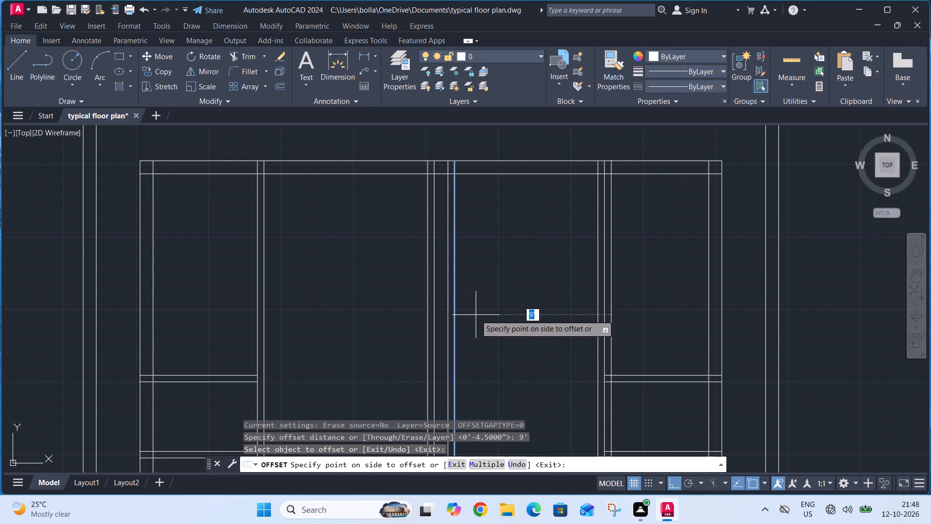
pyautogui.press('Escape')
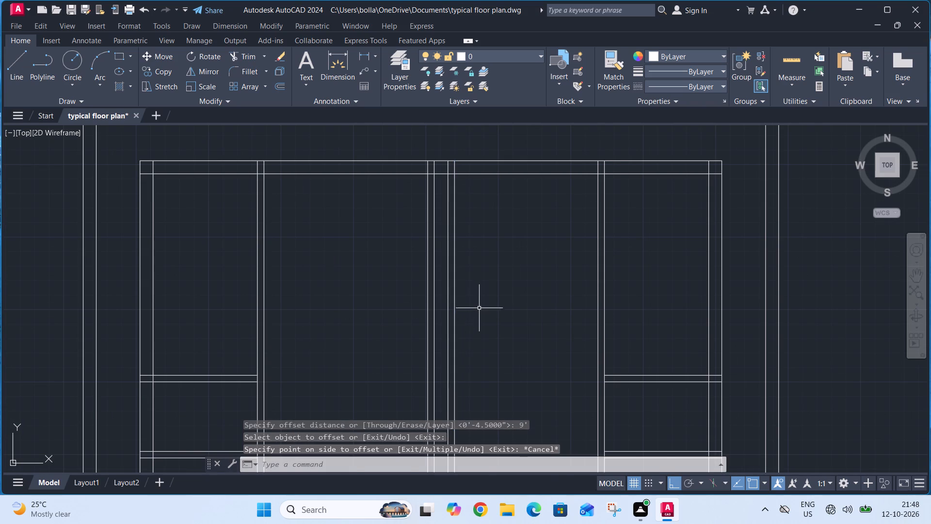
# Measure the clear width between the new 4.5" partition and the upper right vertical partition.
pyautogui.scroll(-2, 481, 307)
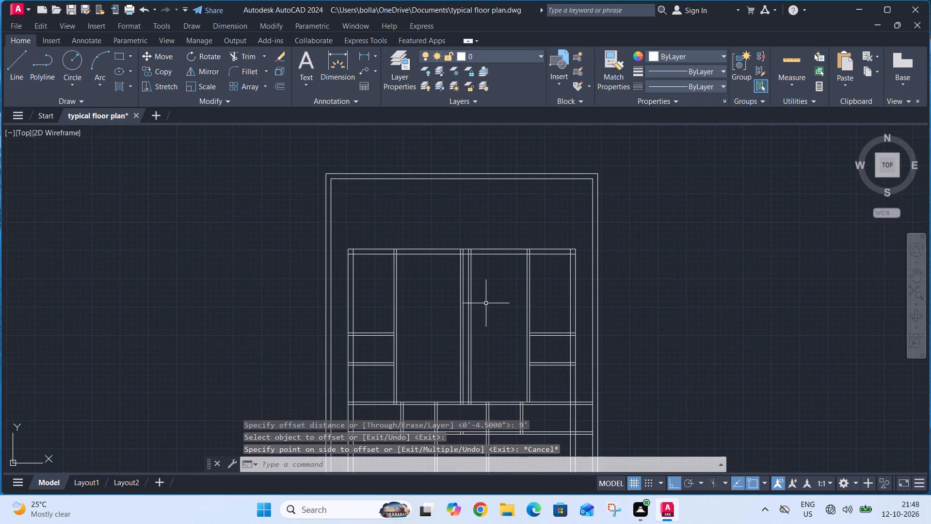
pyautogui.scroll(-2, 491, 299)
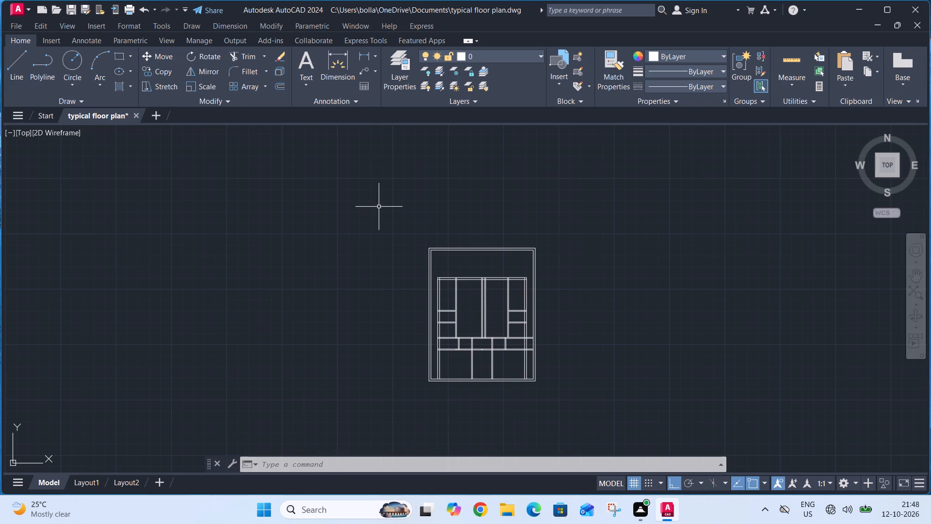
pyautogui.click(363, 58)
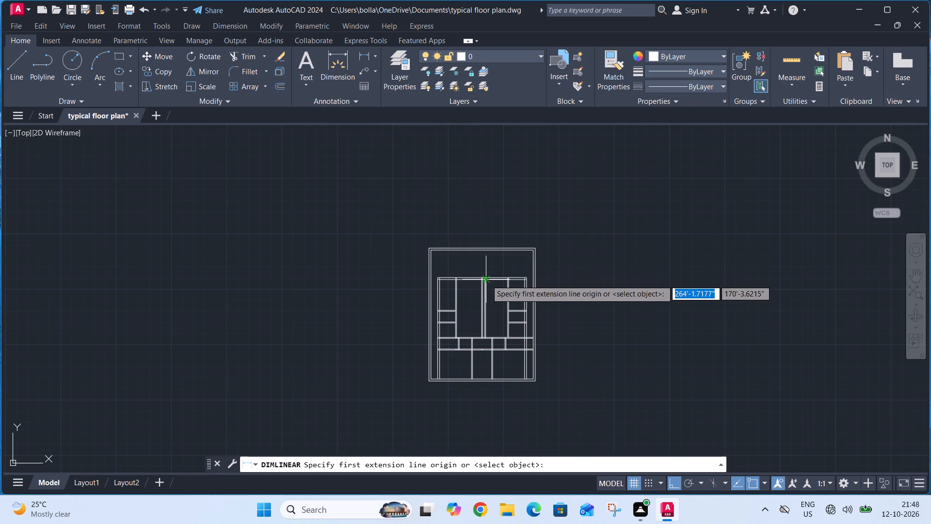
pyautogui.scroll(4, 486, 280)
pyautogui.click(485, 270)
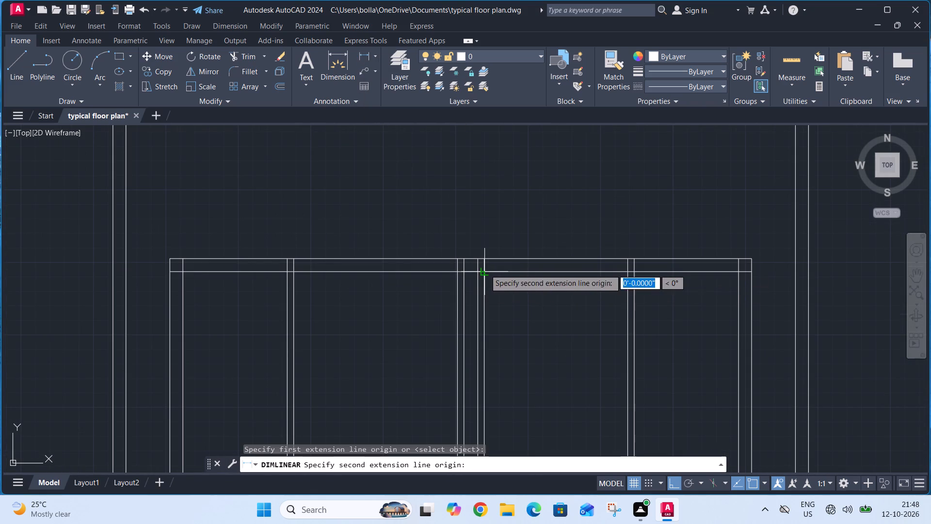
pyautogui.click(630, 272)
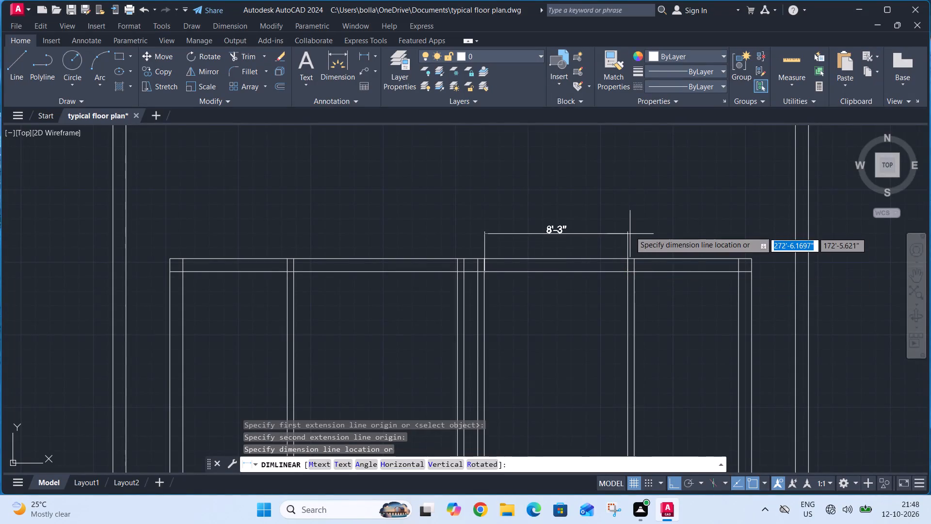
pyautogui.press('Escape')
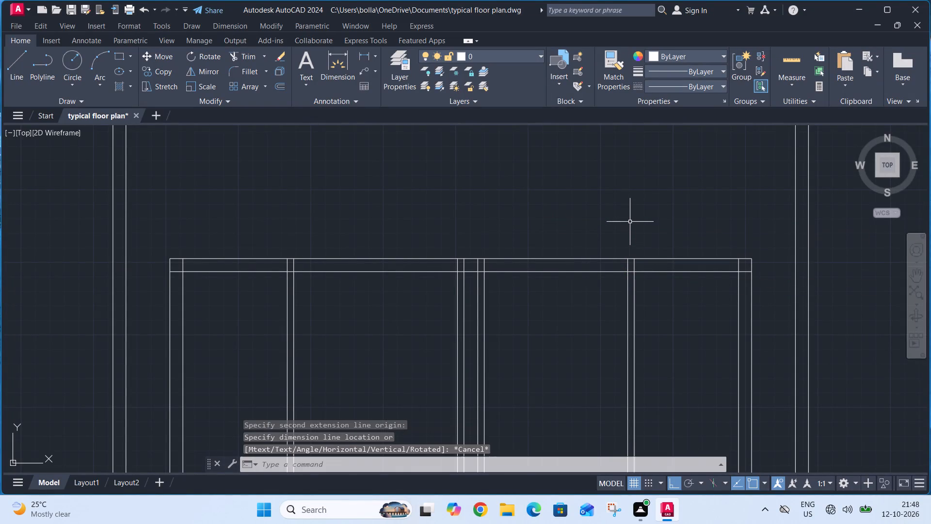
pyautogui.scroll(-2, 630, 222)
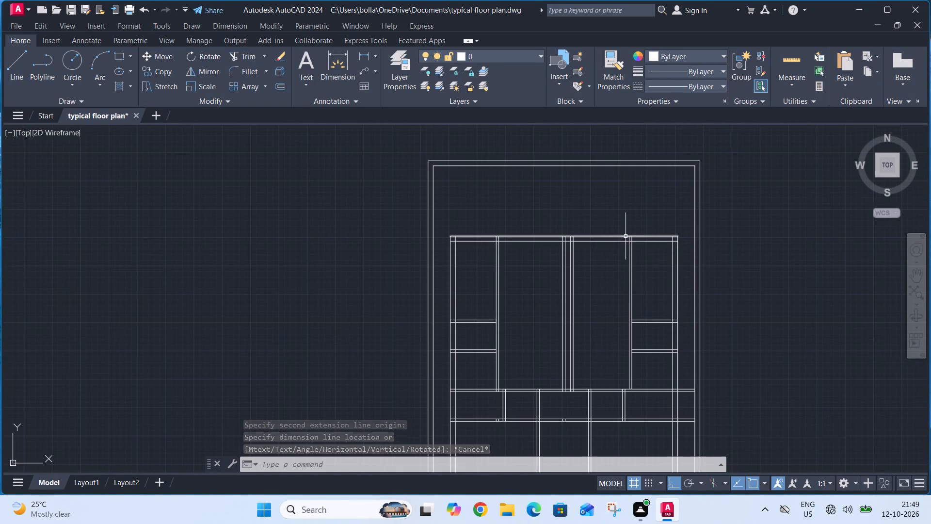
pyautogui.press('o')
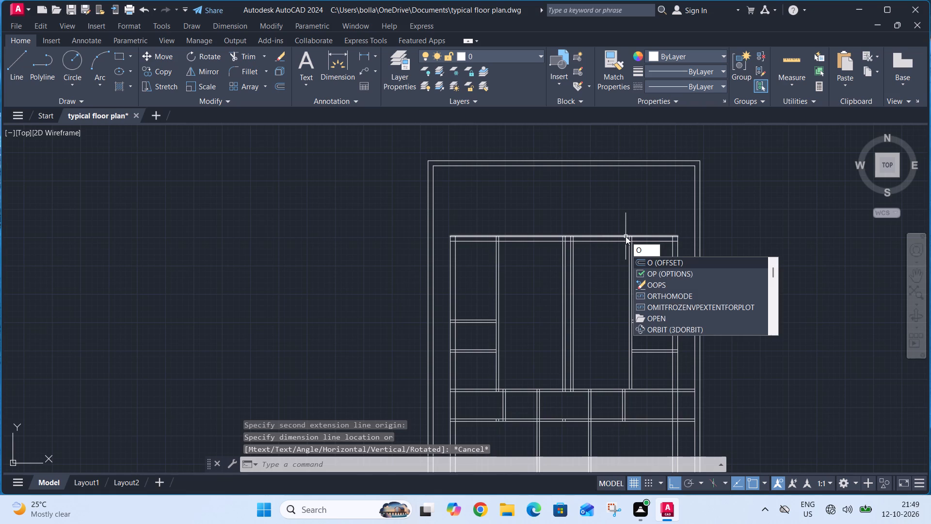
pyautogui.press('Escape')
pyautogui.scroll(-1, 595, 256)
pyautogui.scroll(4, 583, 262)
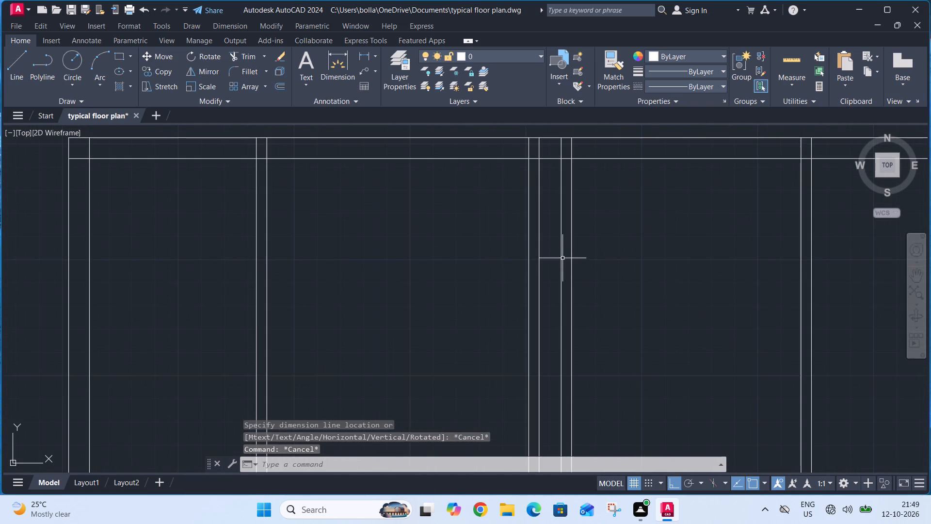
# Erase both lines of the 4.5" vertical partition just left of the central partition in the upper rooms.
pyautogui.click(551, 254)
pyautogui.click(514, 259)
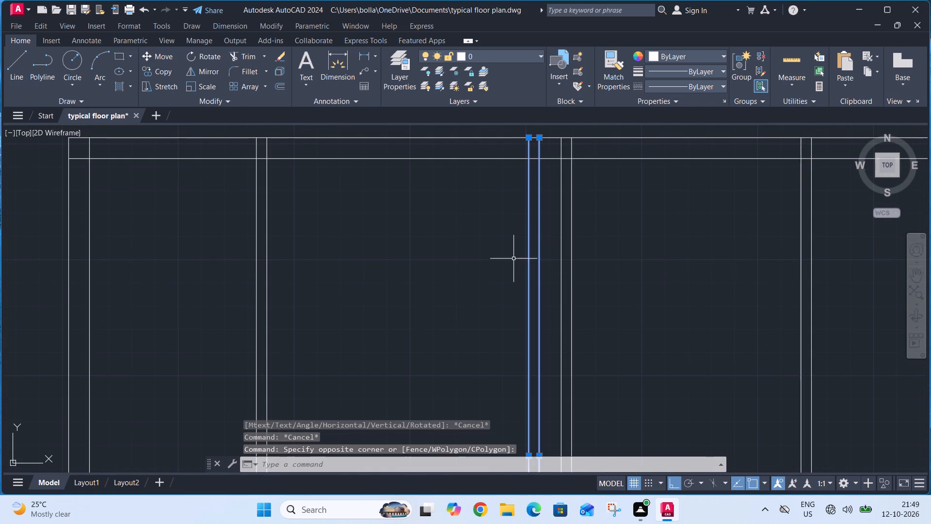
pyautogui.press('Escape')
pyautogui.scroll(-3, 530, 240)
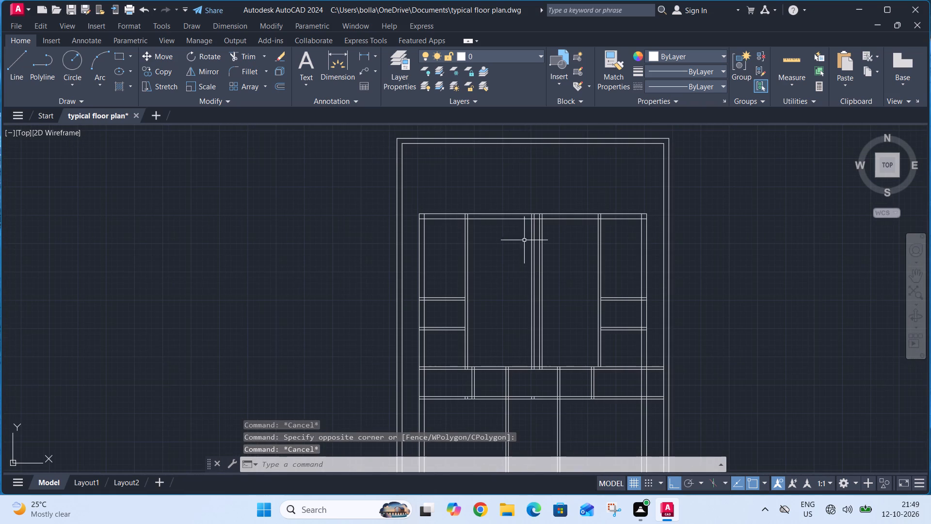
pyautogui.scroll(2, 535, 236)
pyautogui.click(535, 236)
pyautogui.click(525, 245)
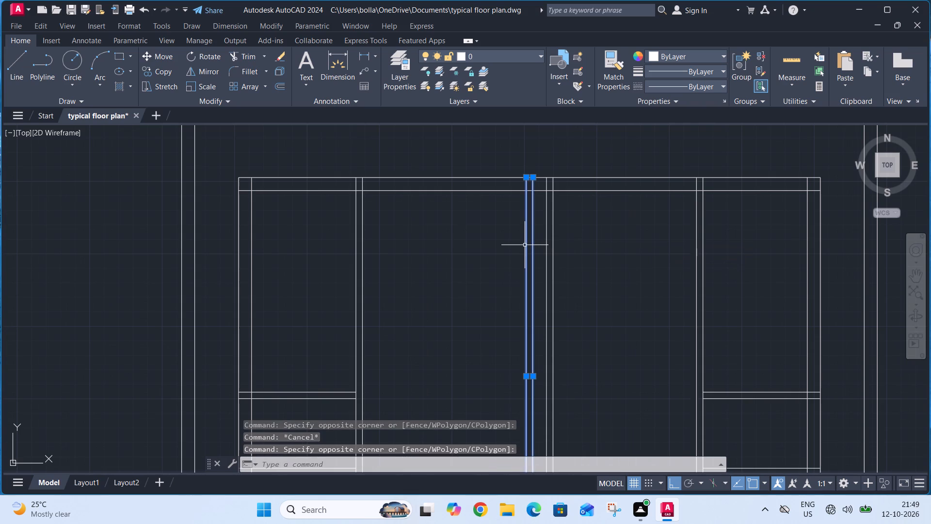
pyautogui.press('Delete')
# Offset the inner line of the left outer wall of the rooms by 10'7" to the right.
pyautogui.write('o 10\'7"')
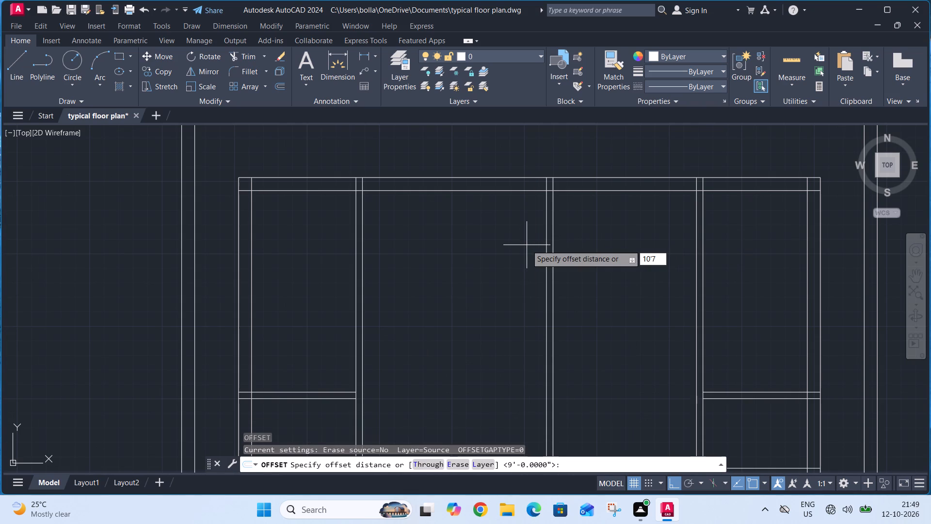
pyautogui.press('Return')
pyautogui.scroll(-2, 548, 237)
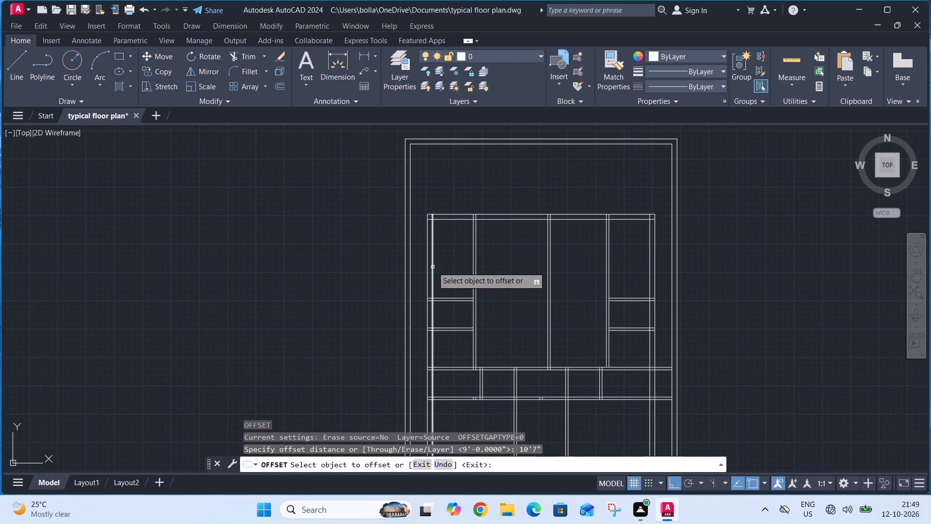
pyautogui.click(432, 268)
pyautogui.click(463, 266)
pyautogui.press('Escape')
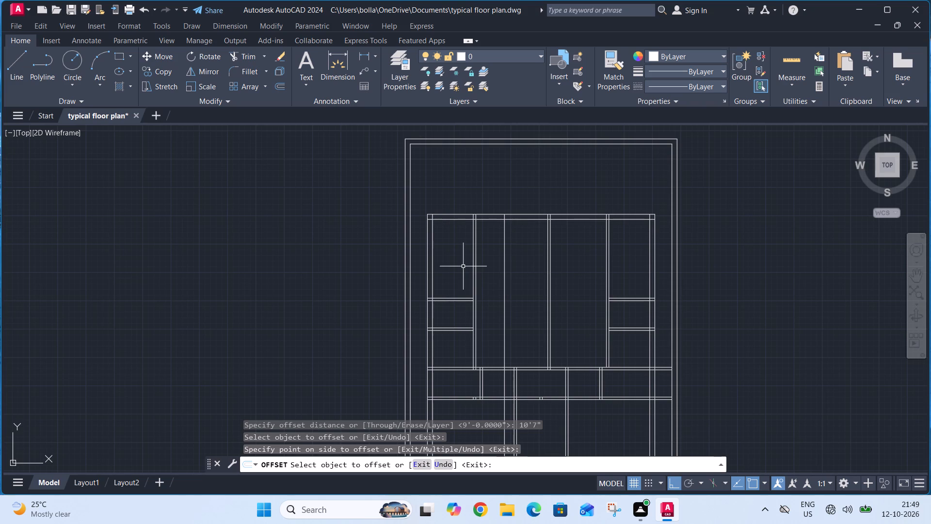
# Offset the new vertical line by 4.5" to the right to form a partition.
pyautogui.write('o 4.5"')
pyautogui.press('Return')
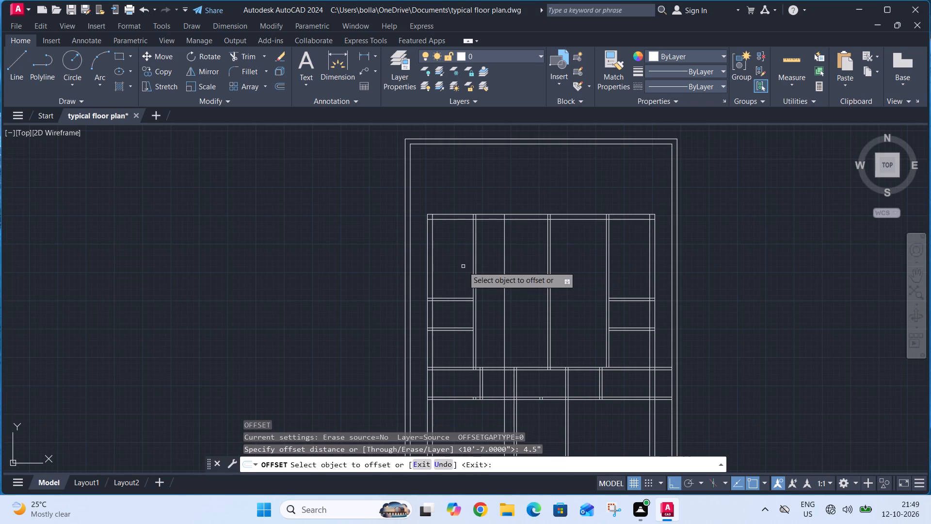
pyautogui.click(505, 257)
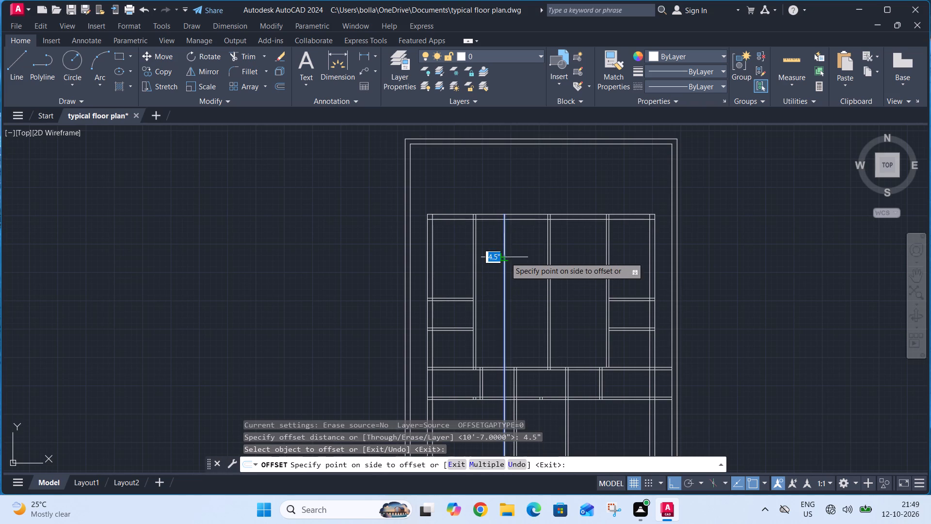
pyautogui.click(521, 255)
pyautogui.press('Escape')
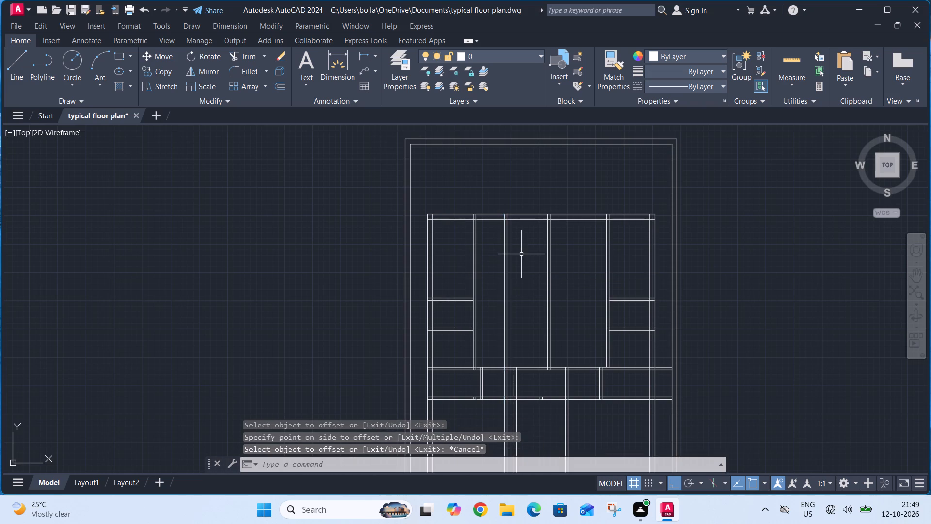
# Offset the right line of the new 4.5" partition by 9' to the right.
pyautogui.write('o')
pyautogui.press('space')
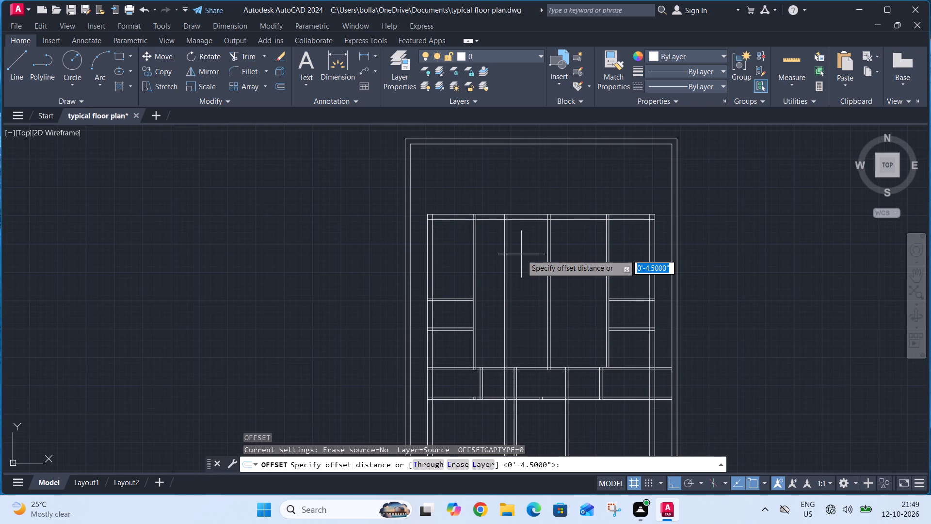
pyautogui.write("9'")
pyautogui.press('Return')
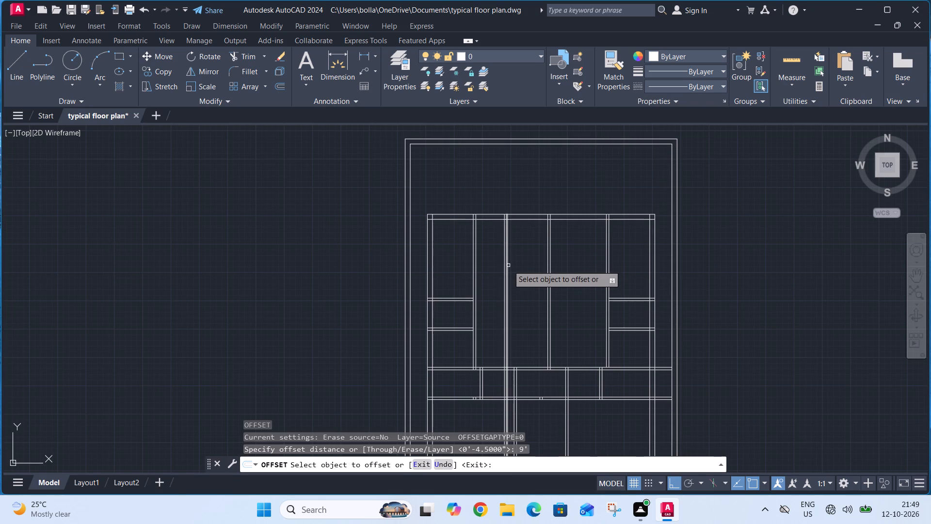
pyautogui.scroll(2, 508, 265)
pyautogui.click(506, 266)
pyautogui.click(561, 266)
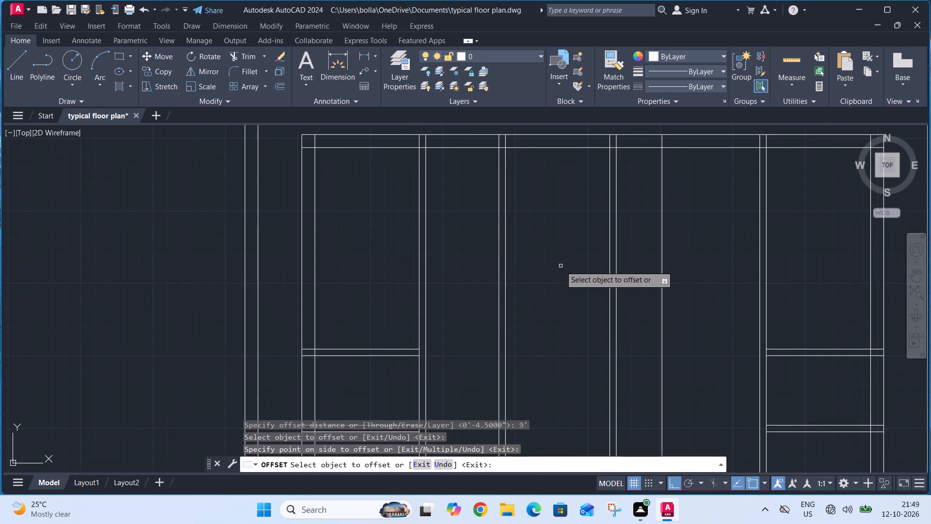
pyautogui.press('Escape')
# Offset the vertical line just right of the central partition by 4.5" to the right.
pyautogui.write('o')
pyautogui.press('space')
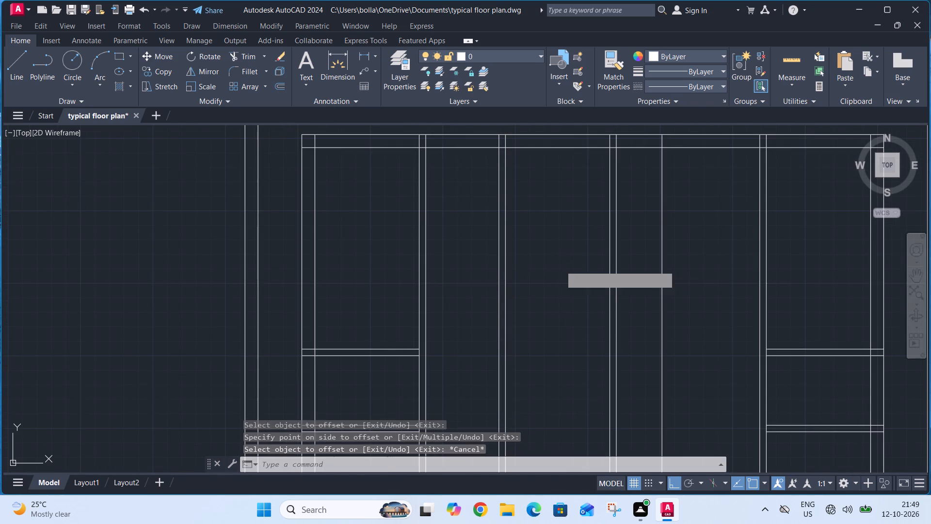
pyautogui.write('4.5"')
pyautogui.press('Return')
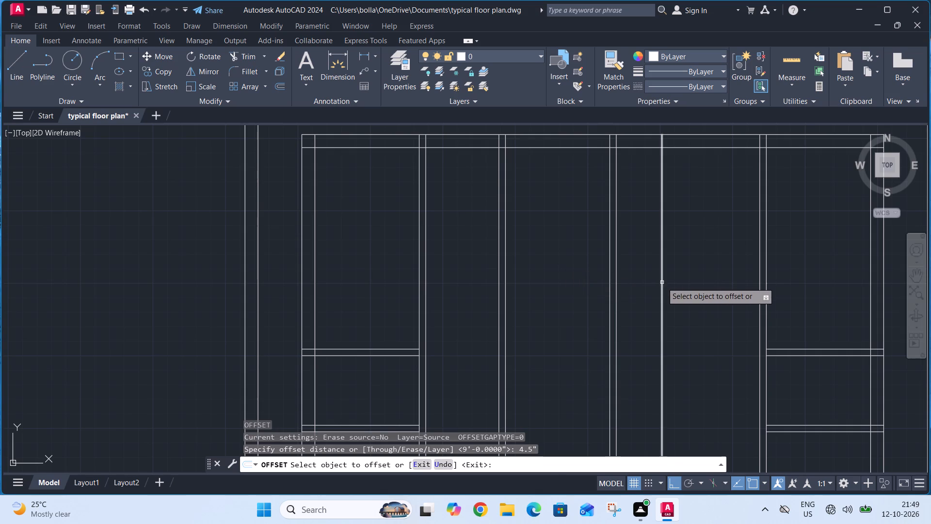
pyautogui.click(662, 282)
pyautogui.click(715, 271)
pyautogui.press('Escape')
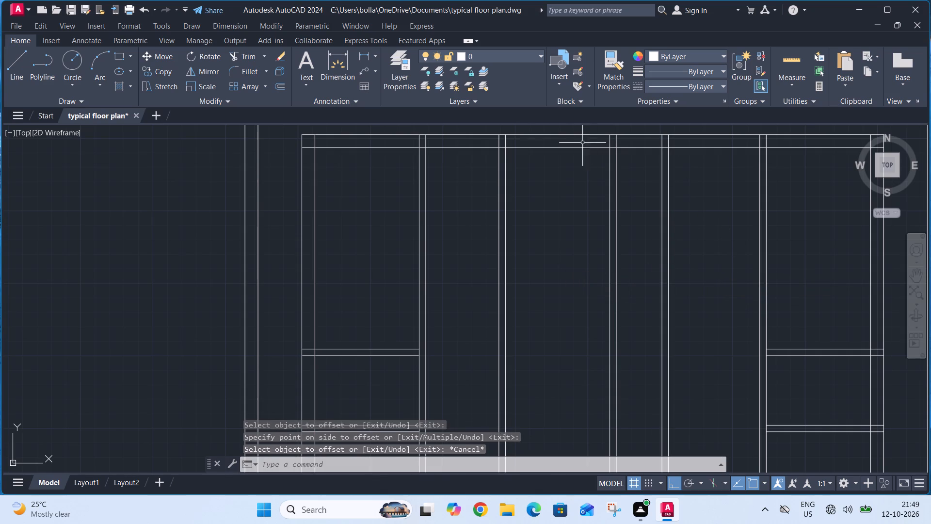
# Measure the clear width from the partition right of the central one to the inner face of the right wall.
pyautogui.click(361, 54)
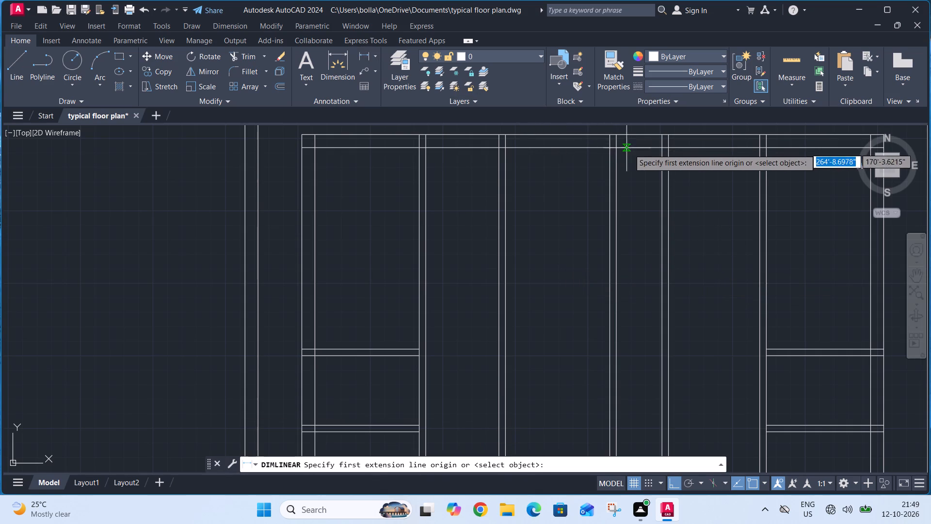
pyautogui.click(669, 149)
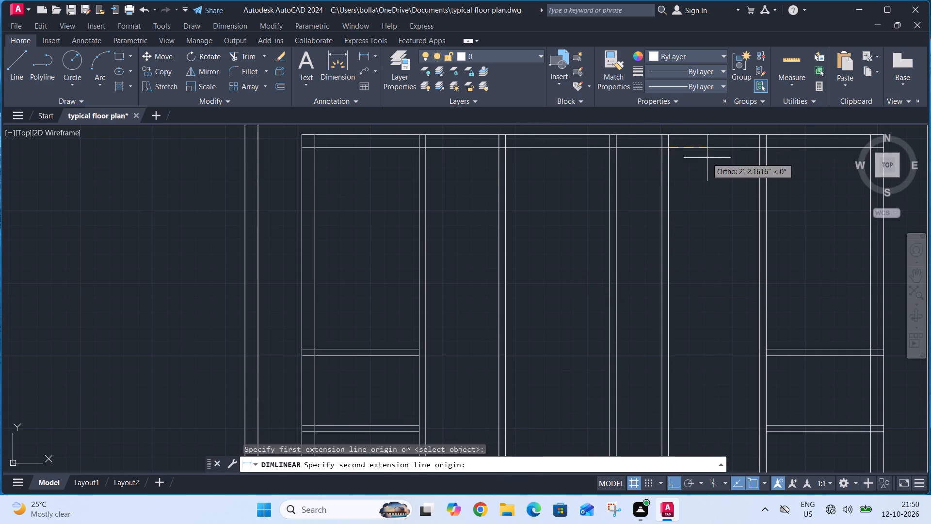
pyautogui.scroll(-2, 707, 160)
pyautogui.moveTo(706, 162); pyautogui.dragTo(641, 227, button='middle')
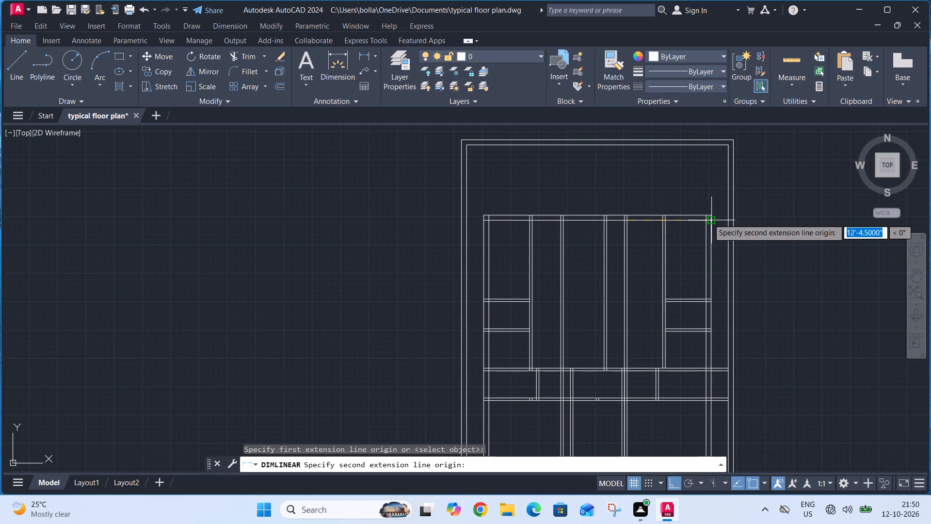
pyautogui.scroll(3, 708, 219)
pyautogui.click(699, 224)
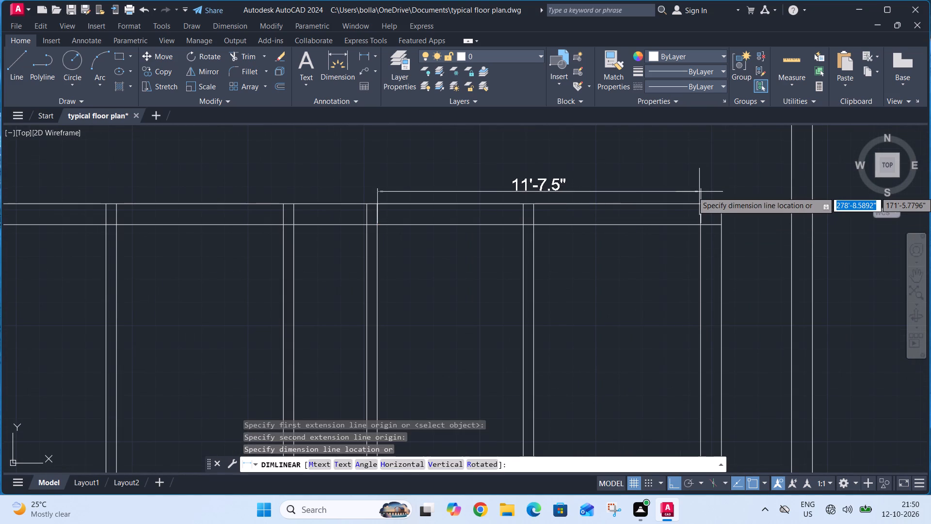
pyautogui.press('Escape')
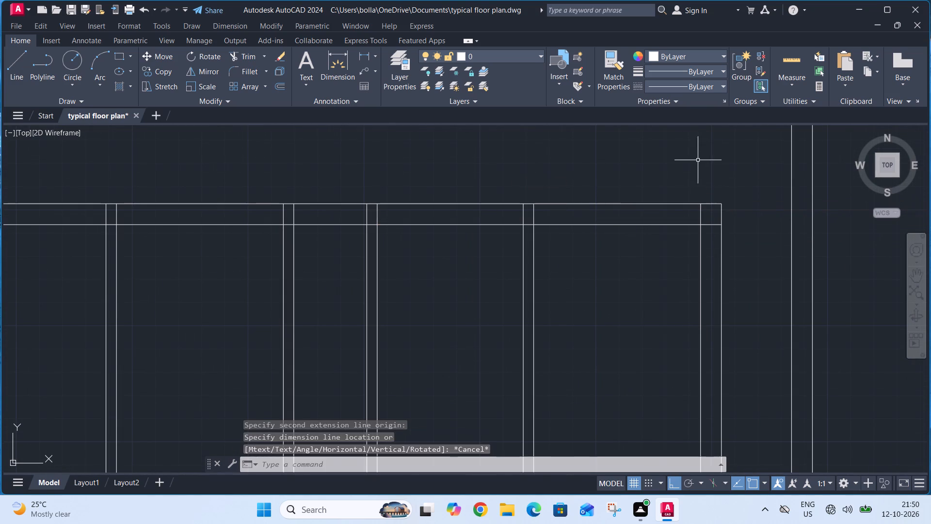
# Trim both lines of the new partition left of the central one within and below the horizontal passage strip.
pyautogui.scroll(-3, 698, 147)
pyautogui.write('tr')
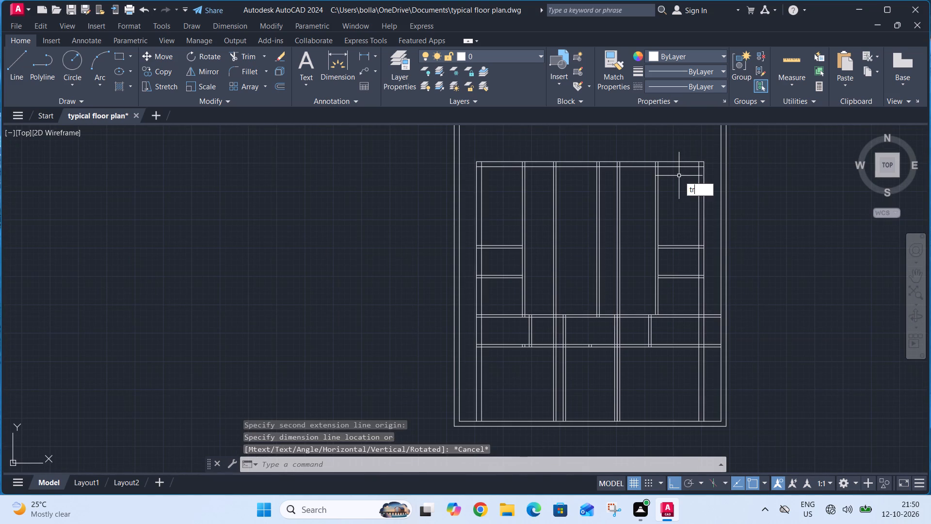
pyautogui.press('space')
pyautogui.scroll(3, 551, 343)
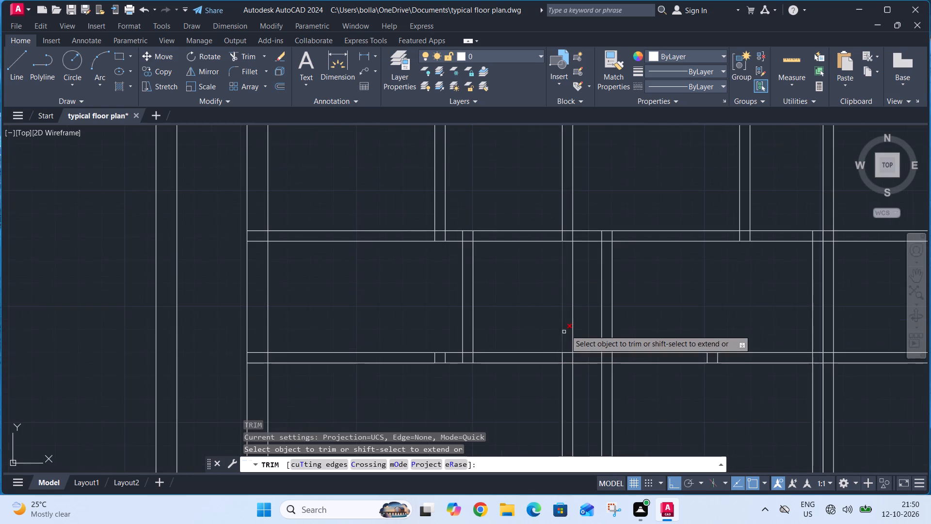
pyautogui.click(574, 319)
pyautogui.click(571, 307)
pyautogui.click(554, 314)
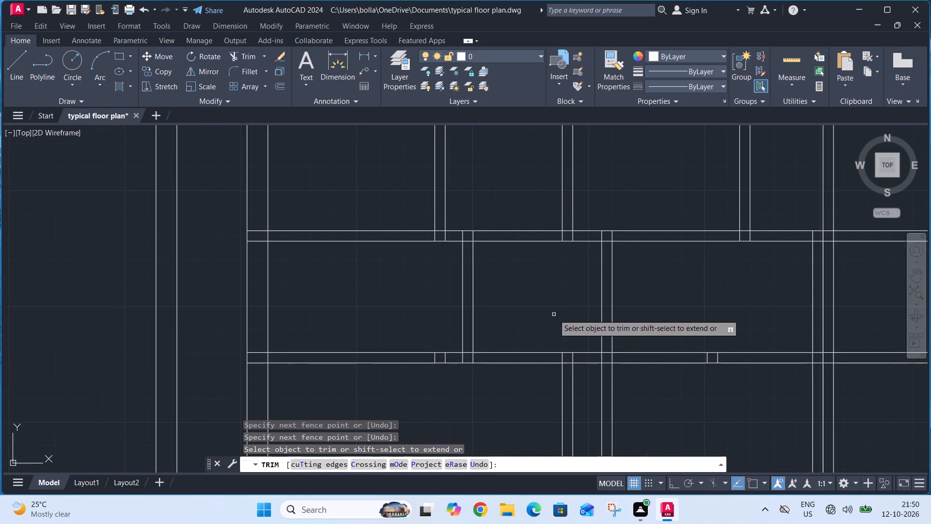
pyautogui.scroll(-2, 569, 275)
pyautogui.scroll(1, 575, 339)
pyautogui.click(575, 339)
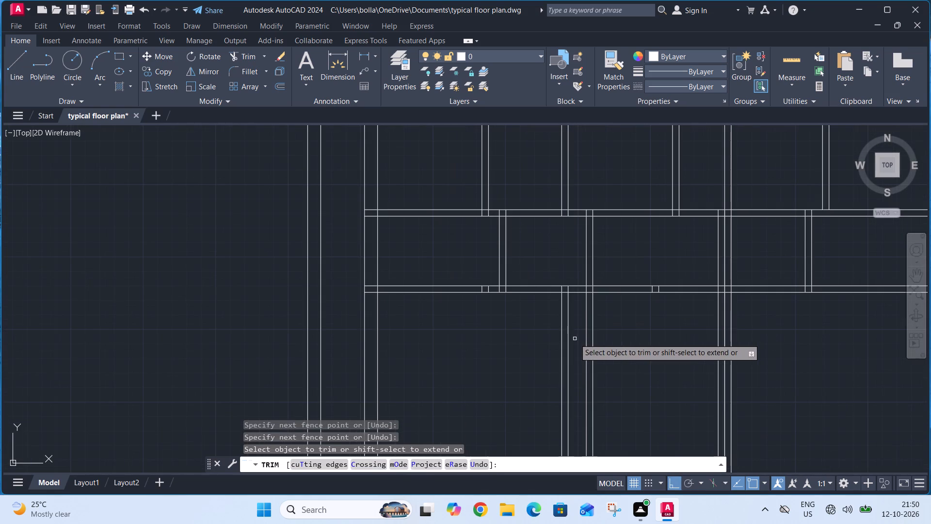
pyautogui.click(555, 349)
# Trim the right line of the new partition right of the central one within and below the passage strip, including its stub in the lower horizontal partition.
pyautogui.scroll(-3, 555, 346)
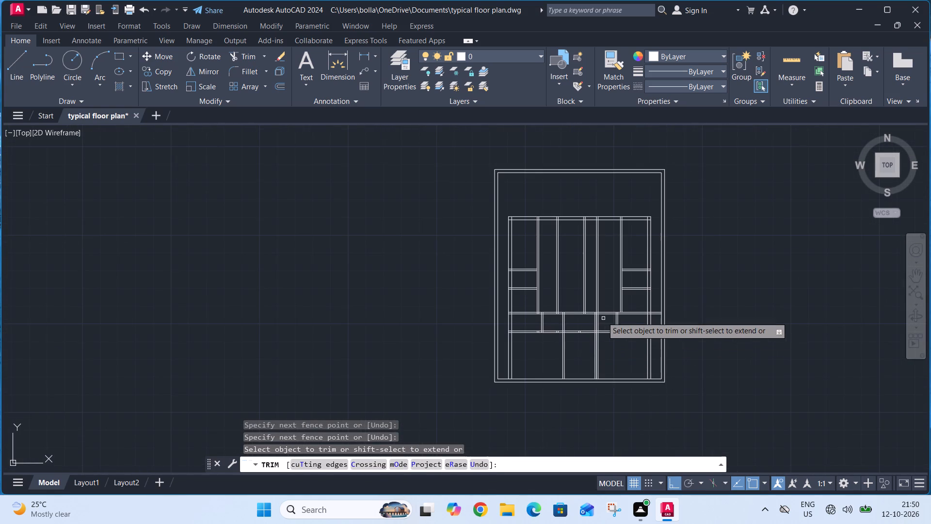
pyautogui.scroll(5, 600, 308)
pyautogui.click(615, 333)
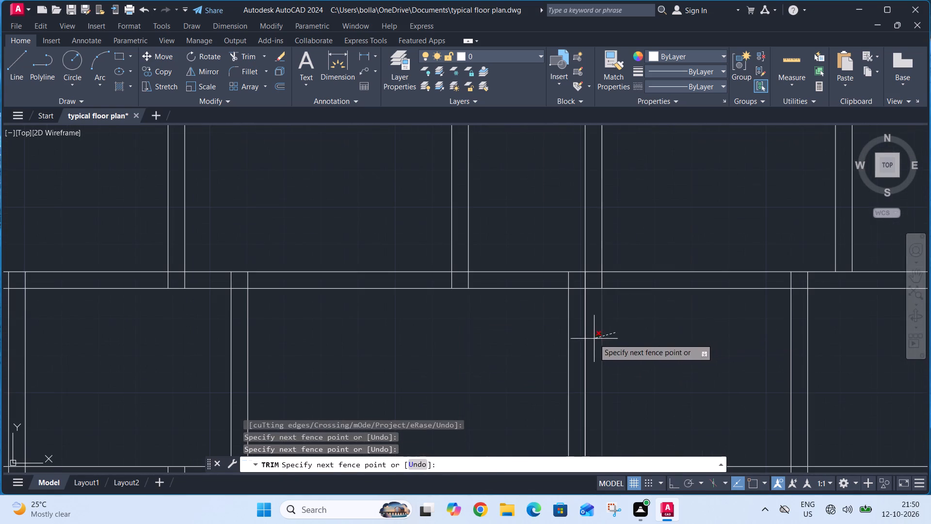
pyautogui.click(594, 339)
pyautogui.scroll(-3, 593, 298)
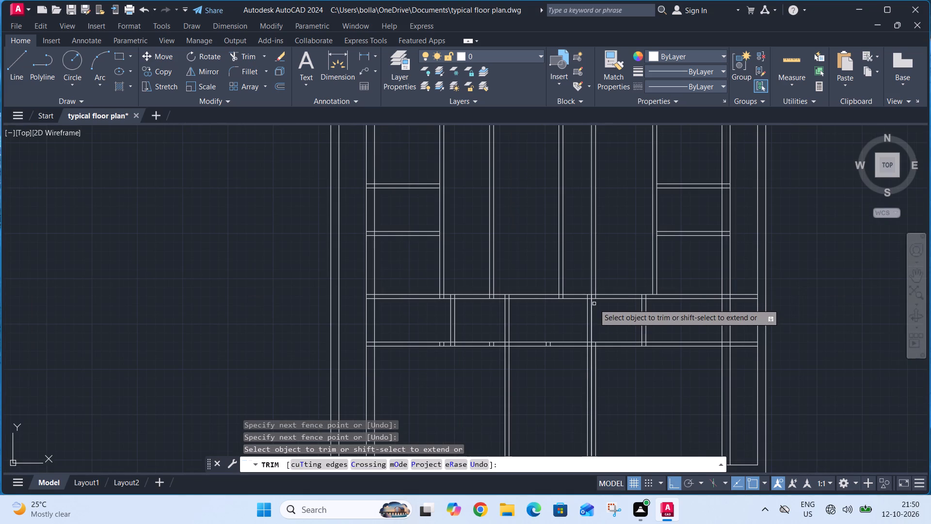
pyautogui.moveTo(602, 260); pyautogui.dragTo(618, 319, button='middle')
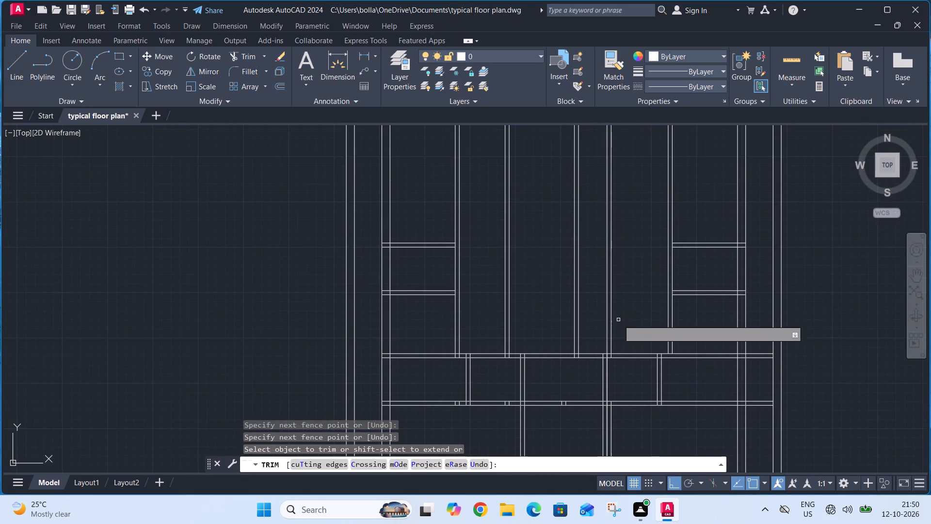
pyautogui.scroll(-1, 620, 314)
pyautogui.moveTo(626, 394); pyautogui.dragTo(626, 393, button='middle')
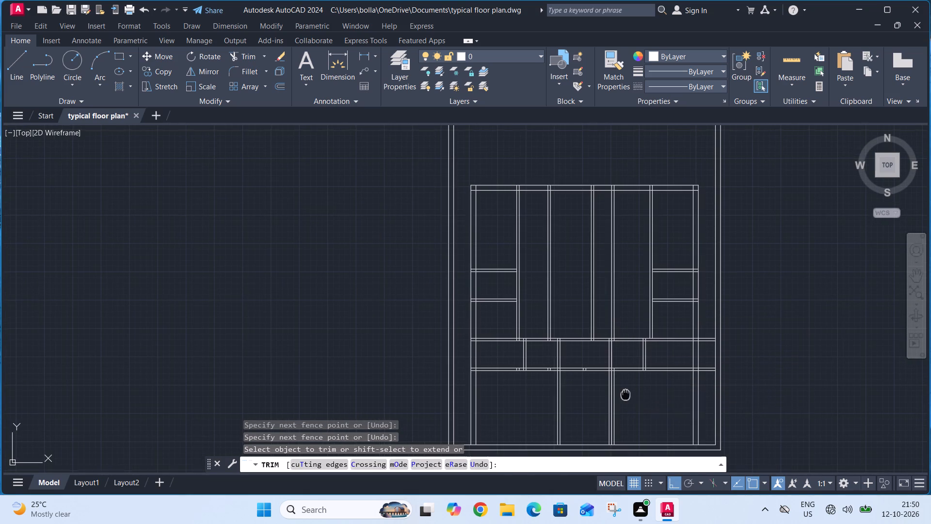
pyautogui.moveTo(626, 393); pyautogui.dragTo(608, 360, button='middle')
pyautogui.scroll(2, 601, 372)
pyautogui.click(601, 367)
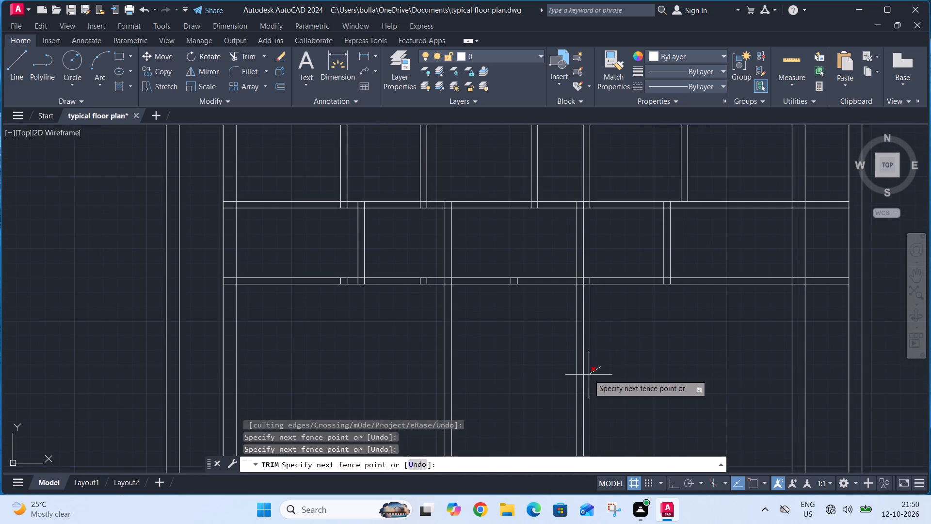
pyautogui.click(589, 375)
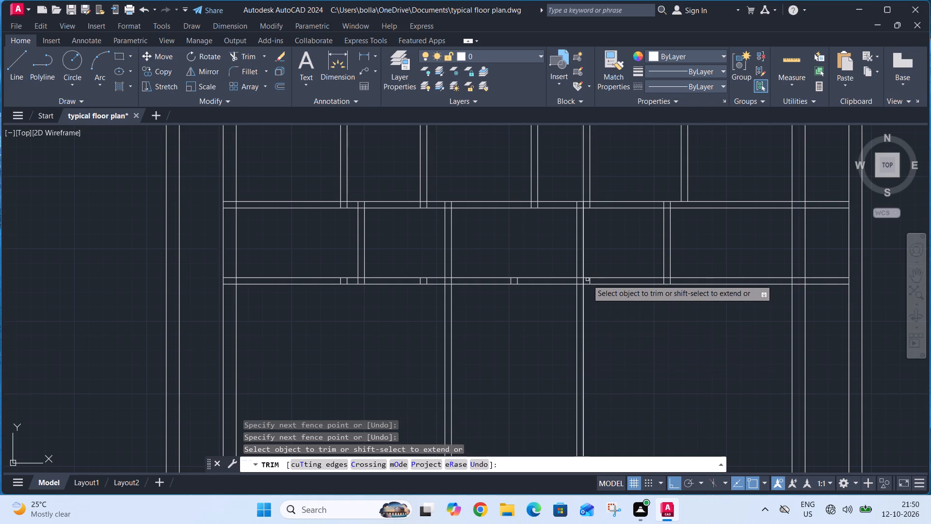
pyautogui.click(591, 281)
pyautogui.press('Escape')
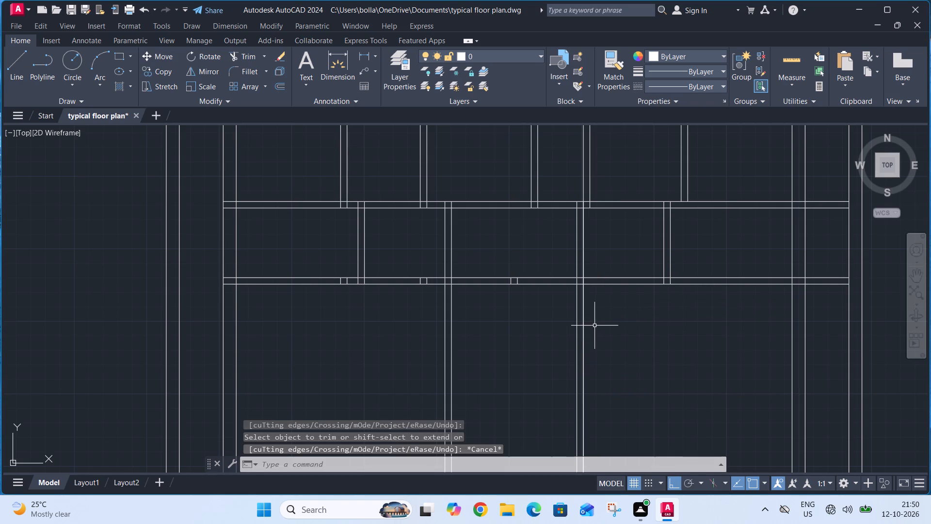
# Erase one overlapping line on the right face of the lower right vertical partition, below the passage strip.
pyautogui.click(584, 336)
pyautogui.press('Delete')
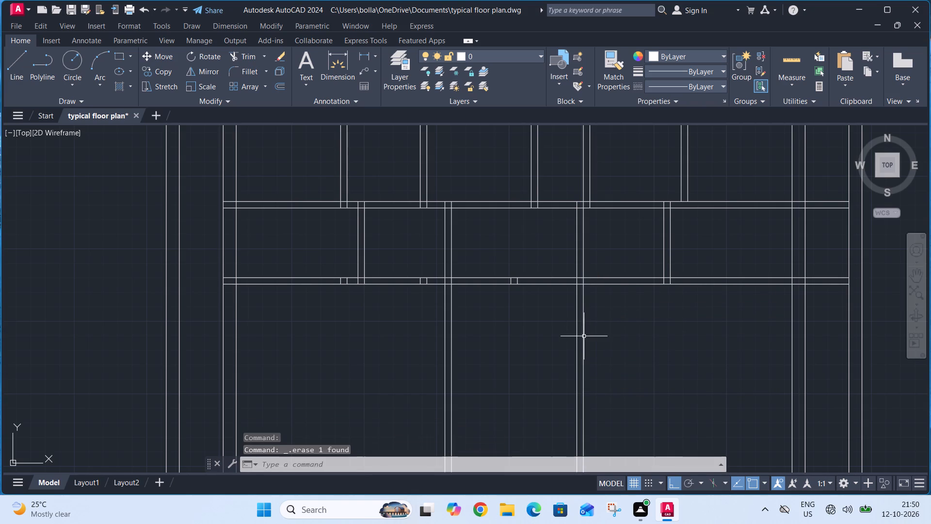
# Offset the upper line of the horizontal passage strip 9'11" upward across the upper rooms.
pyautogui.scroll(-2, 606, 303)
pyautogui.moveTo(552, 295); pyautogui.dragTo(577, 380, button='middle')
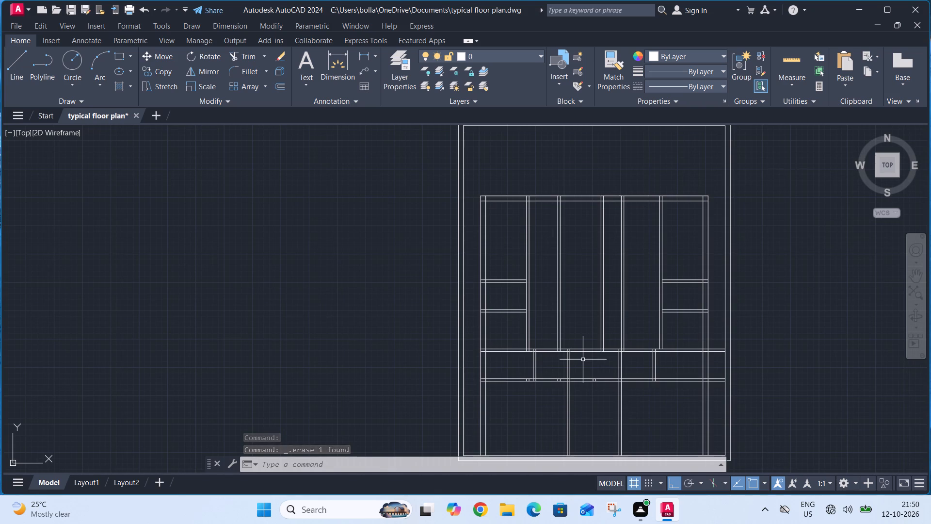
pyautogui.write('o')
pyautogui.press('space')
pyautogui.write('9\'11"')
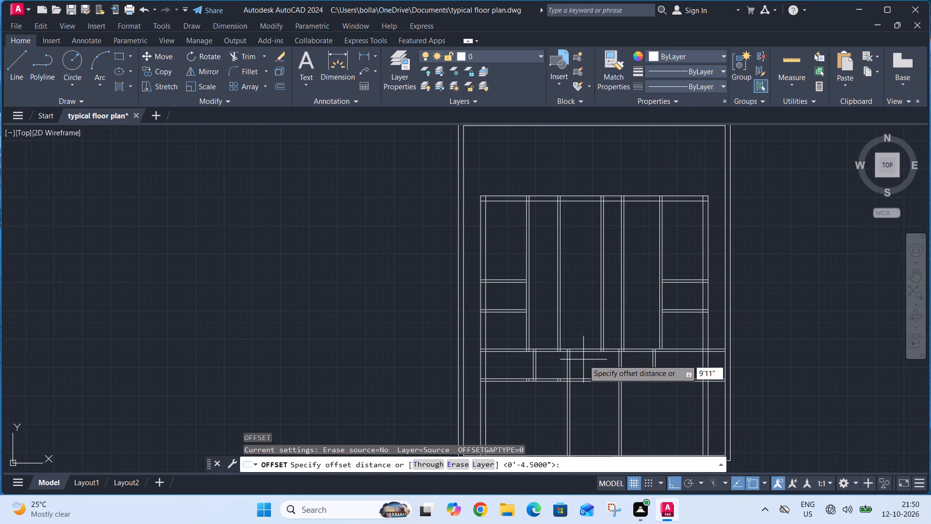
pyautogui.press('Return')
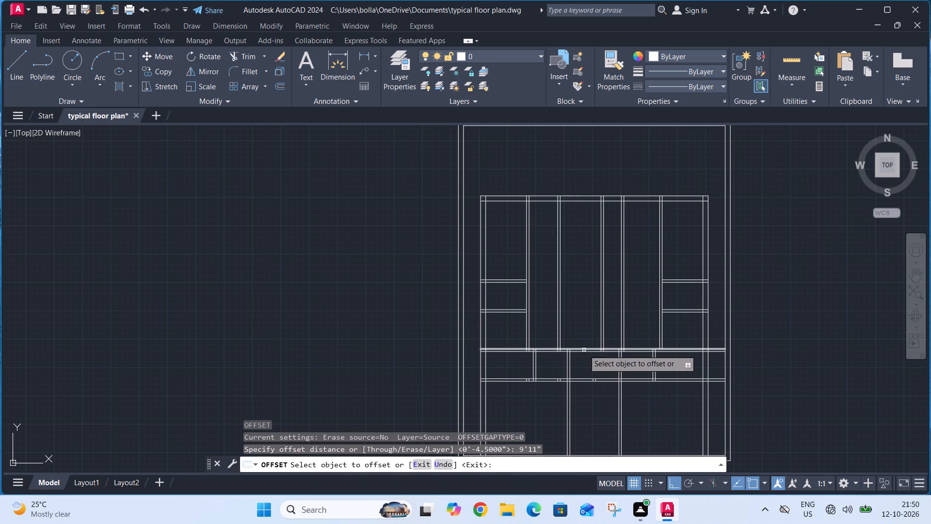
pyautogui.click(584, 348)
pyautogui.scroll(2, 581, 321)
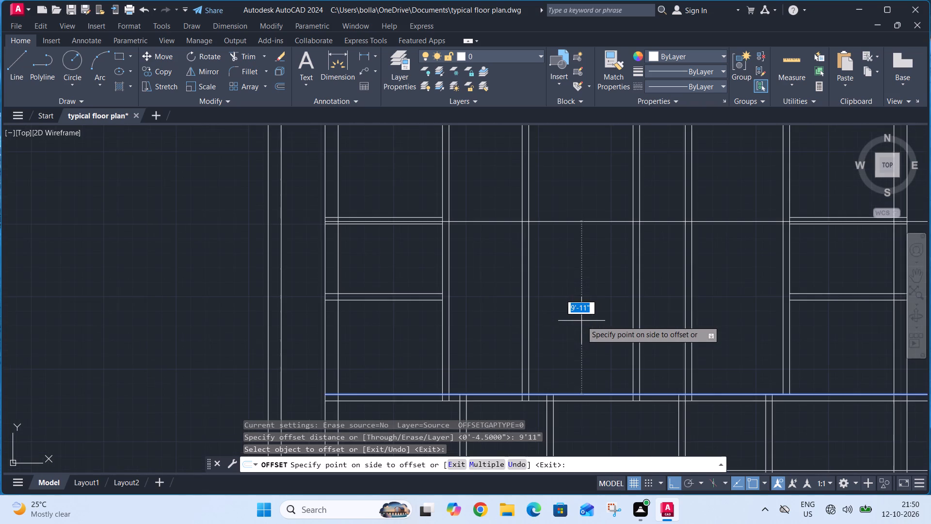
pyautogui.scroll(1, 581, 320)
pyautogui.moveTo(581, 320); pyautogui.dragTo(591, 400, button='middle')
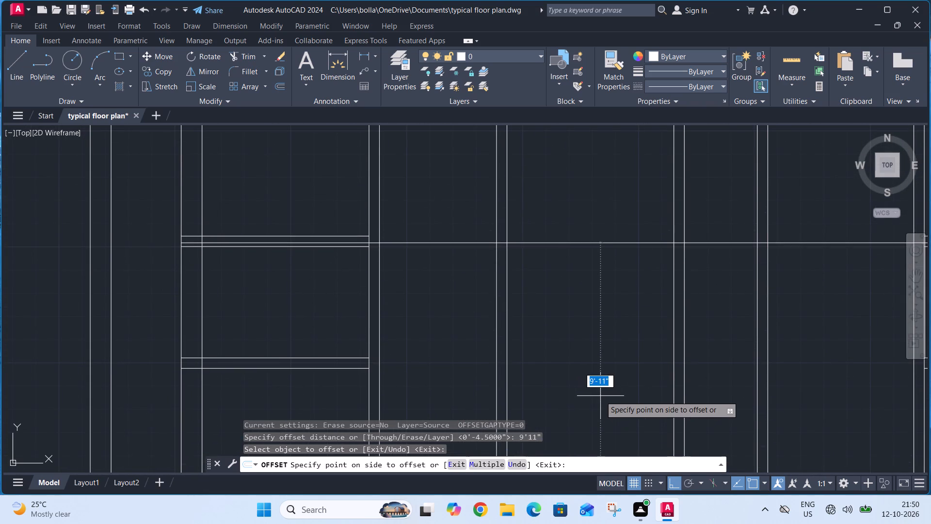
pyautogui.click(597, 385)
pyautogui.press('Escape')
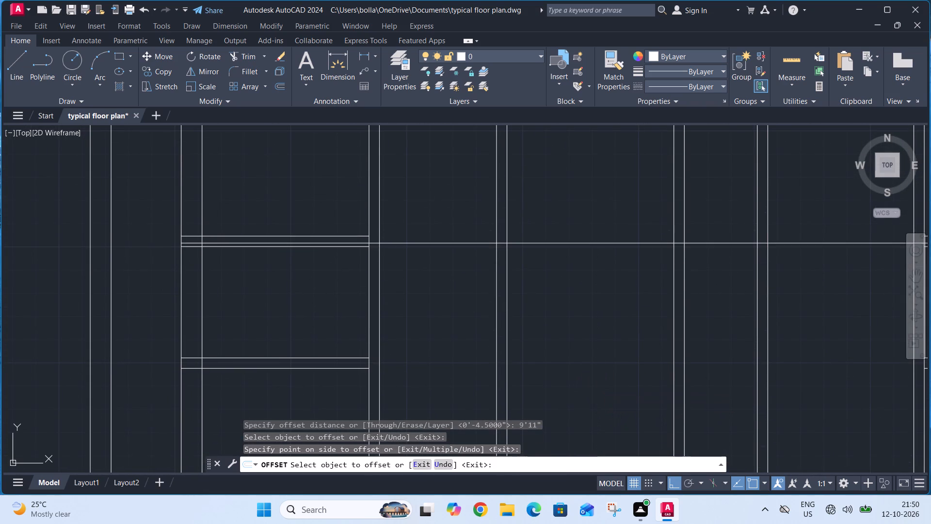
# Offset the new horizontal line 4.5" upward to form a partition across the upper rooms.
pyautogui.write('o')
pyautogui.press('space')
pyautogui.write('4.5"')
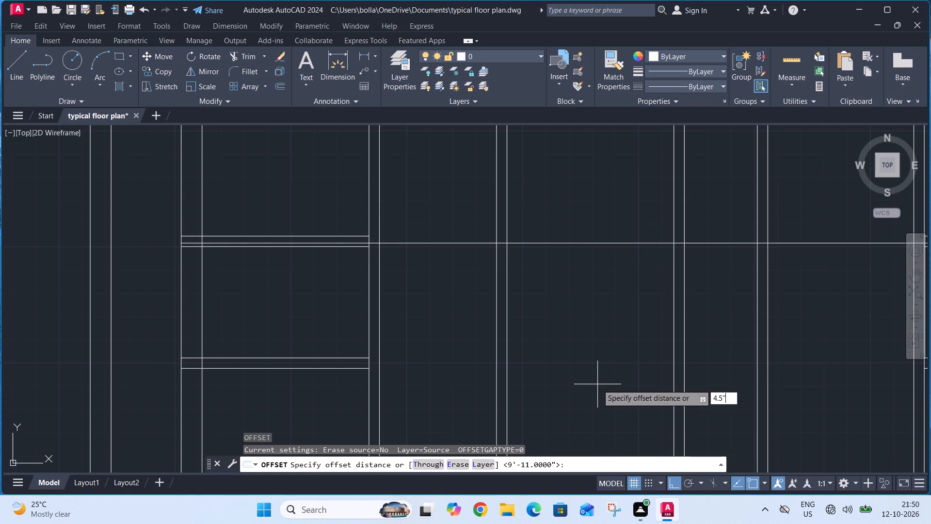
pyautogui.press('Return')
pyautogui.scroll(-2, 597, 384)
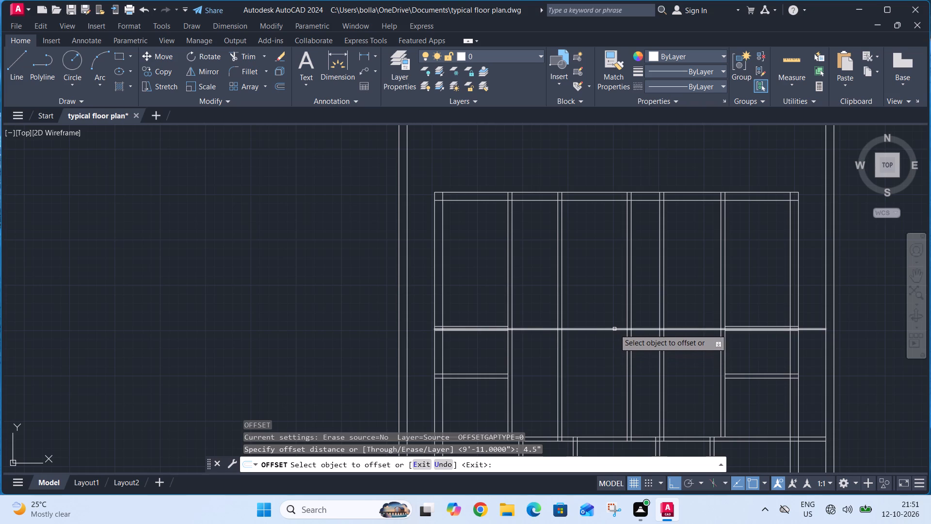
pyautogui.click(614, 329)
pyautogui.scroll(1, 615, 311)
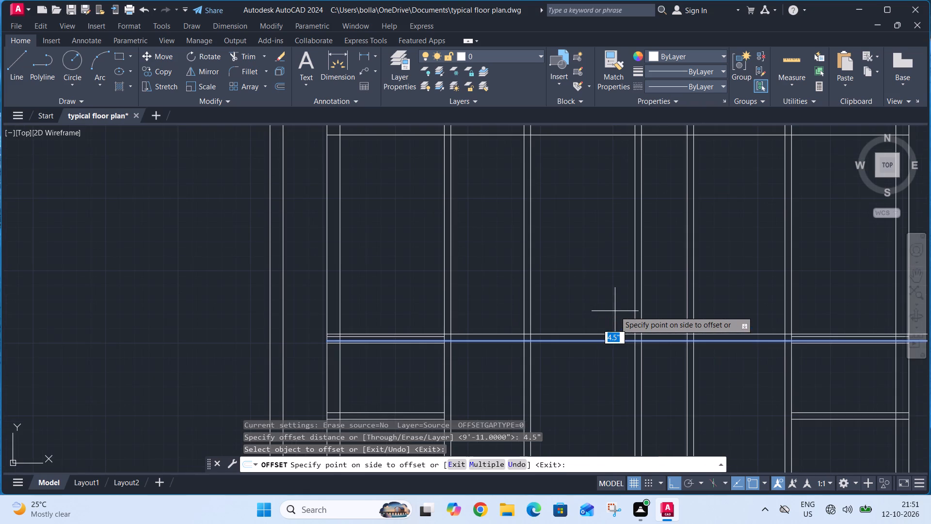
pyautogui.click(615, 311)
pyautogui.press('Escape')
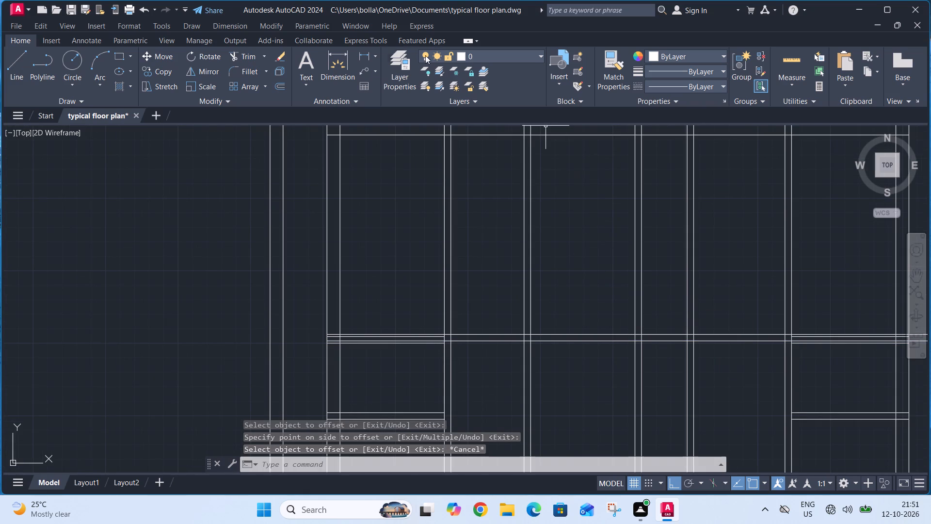
# Measure the vertical clearance from the top wall's inner face to the new horizontal partition, along the right wall.
pyautogui.click(366, 56)
pyautogui.scroll(-2, 491, 218)
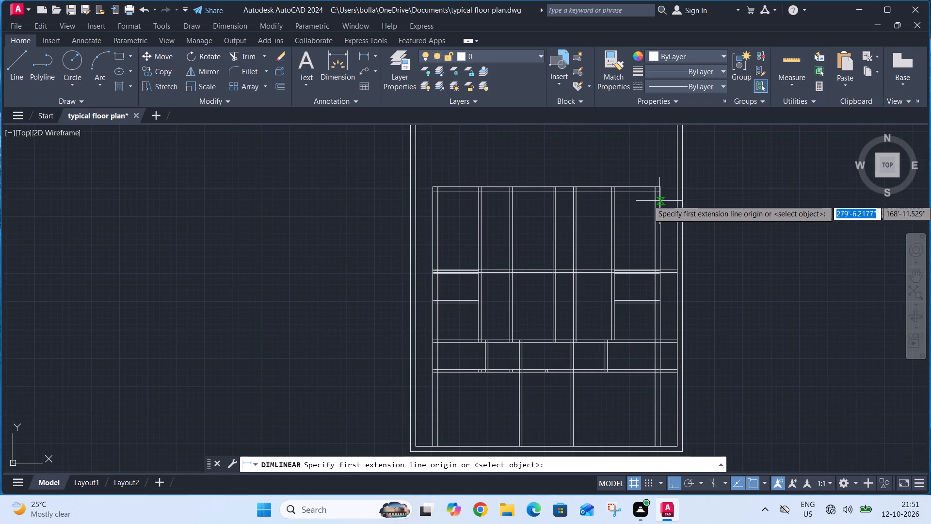
pyautogui.click(655, 192)
pyautogui.scroll(2, 659, 273)
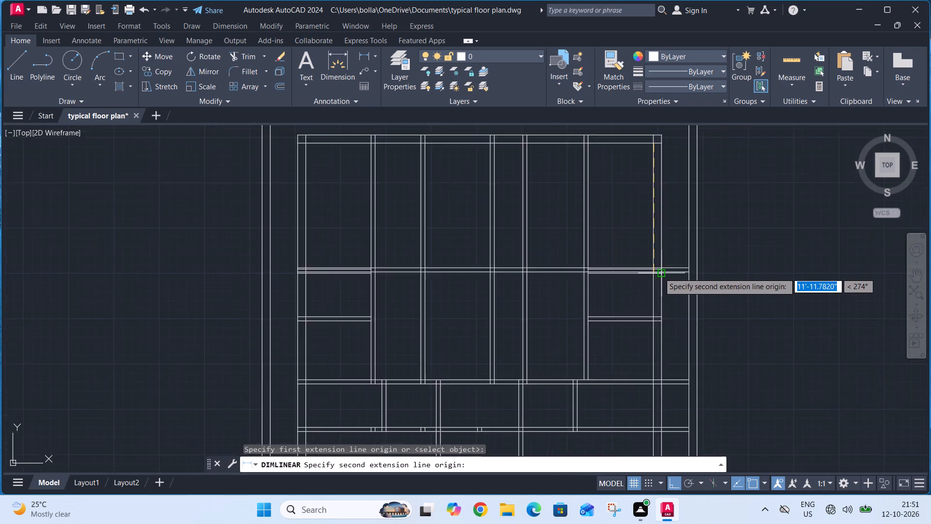
pyautogui.scroll(1, 659, 273)
pyautogui.click(645, 261)
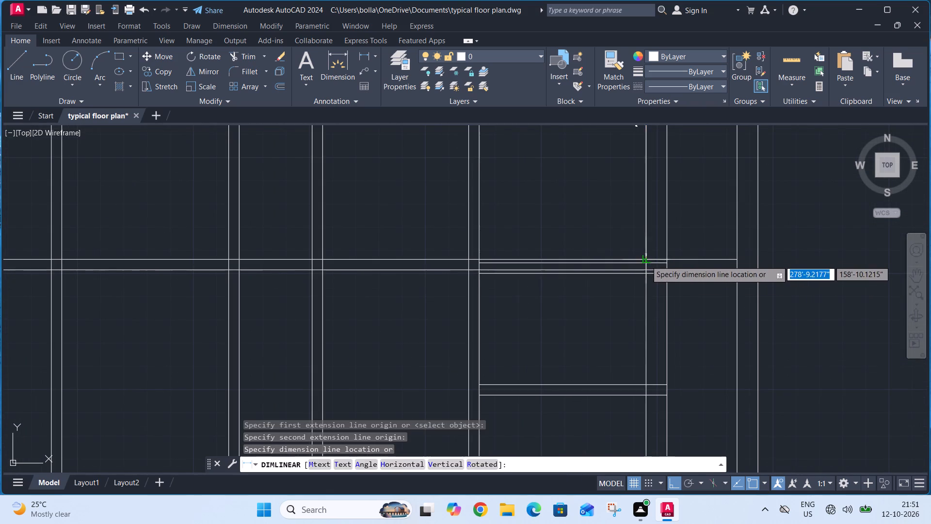
pyautogui.scroll(-2, 664, 261)
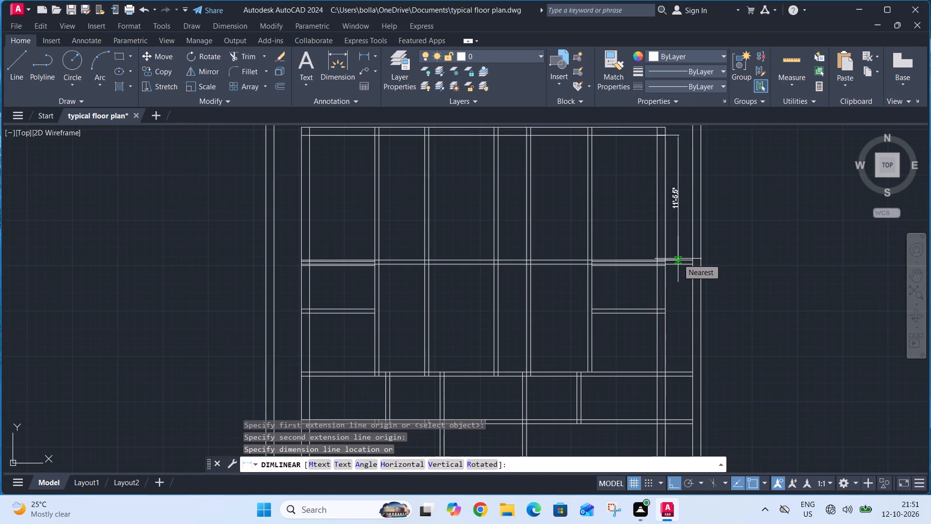
pyautogui.press('Escape')
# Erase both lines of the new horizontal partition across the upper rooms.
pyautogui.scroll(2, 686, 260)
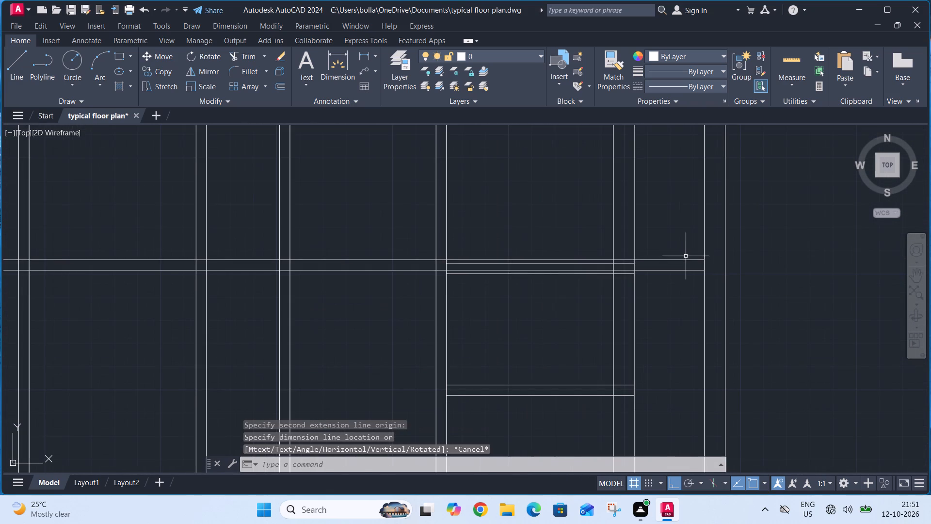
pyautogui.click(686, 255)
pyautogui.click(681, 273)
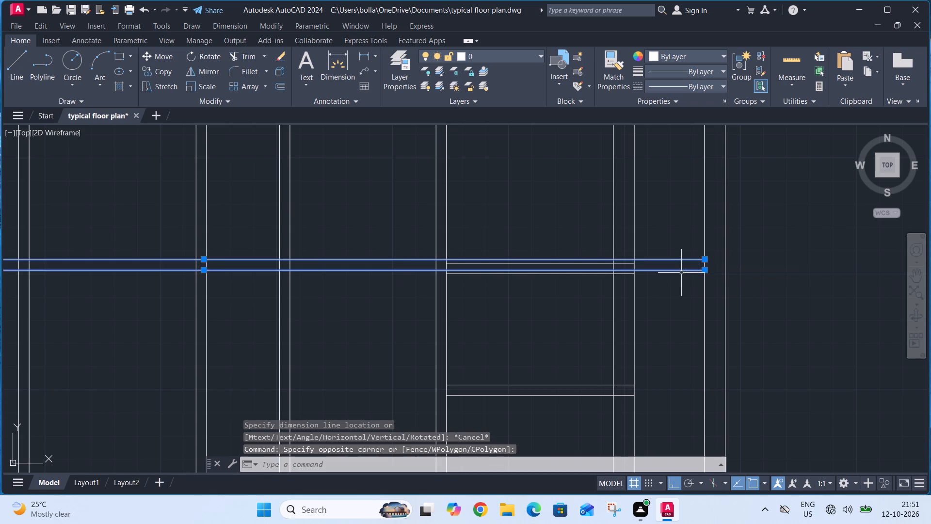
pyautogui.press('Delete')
# Join the top lines of the upper short horizontal partitions in the left and right side rooms into one line.
pyautogui.scroll(-1, 605, 262)
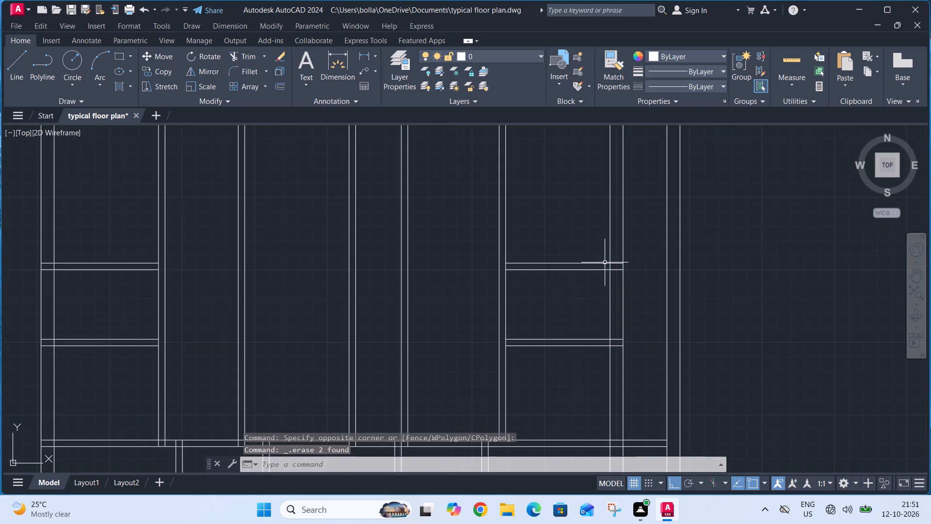
pyautogui.click(586, 262)
pyautogui.scroll(-2, 626, 261)
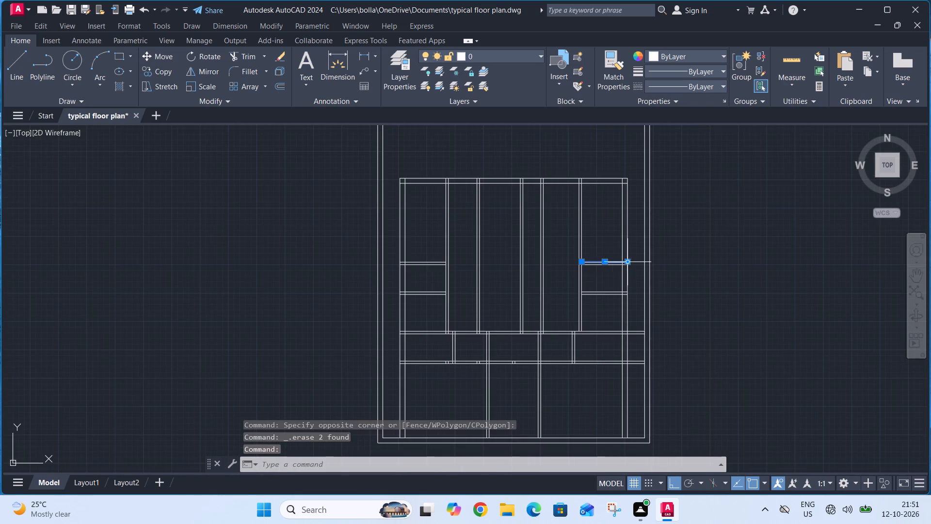
pyautogui.scroll(3, 583, 258)
pyautogui.scroll(-2, 587, 257)
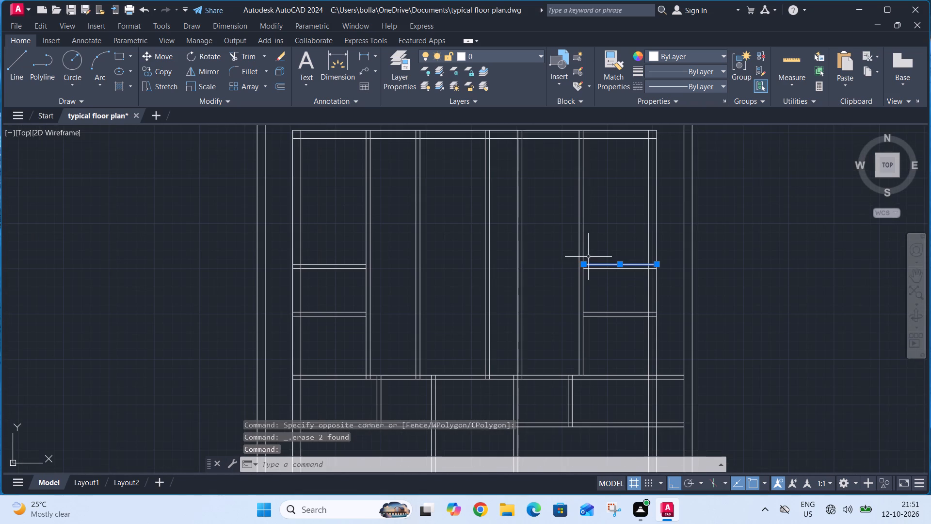
pyautogui.scroll(-1, 586, 257)
pyautogui.scroll(2, 444, 260)
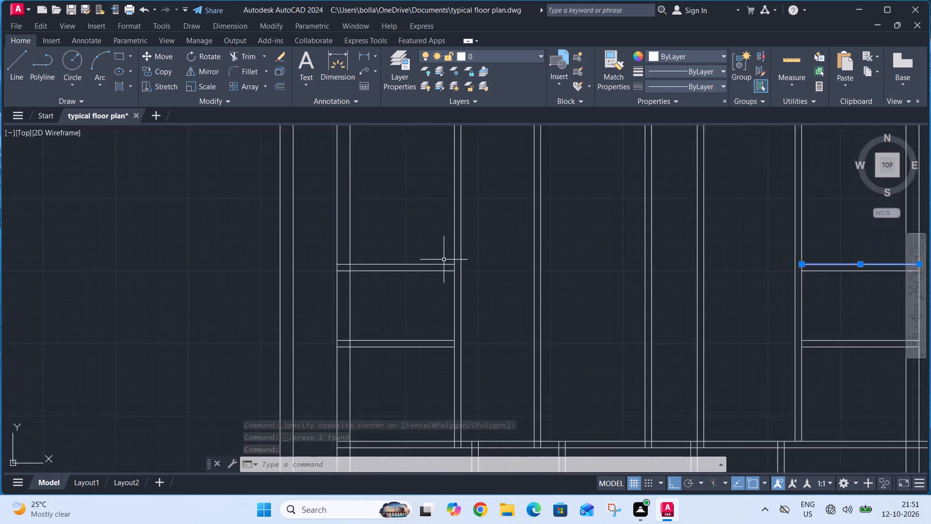
pyautogui.scroll(1, 444, 260)
pyautogui.click(446, 265)
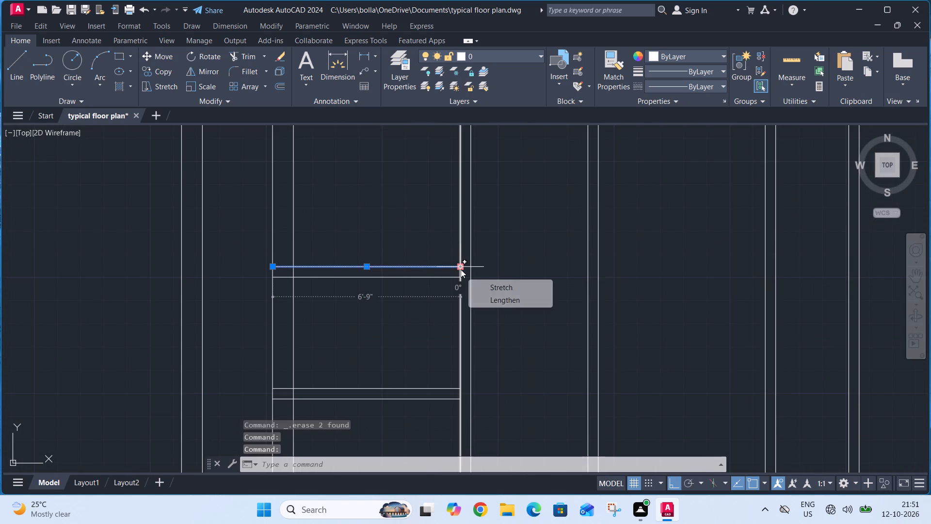
pyautogui.write('j')
pyautogui.press('space')
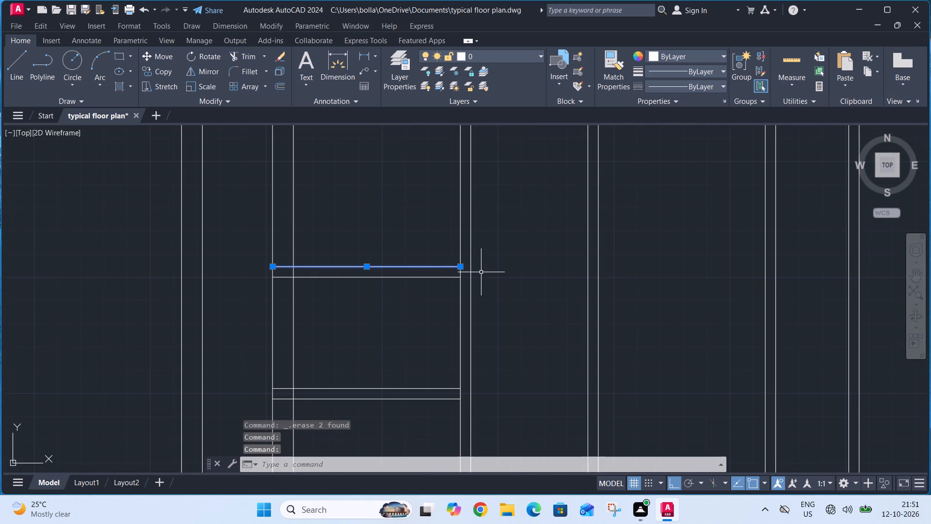
pyautogui.write('j')
pyautogui.press('space')
# Join the bottom lines of the same two short horizontal partitions into one line across the plan.
pyautogui.scroll(-2, 499, 277)
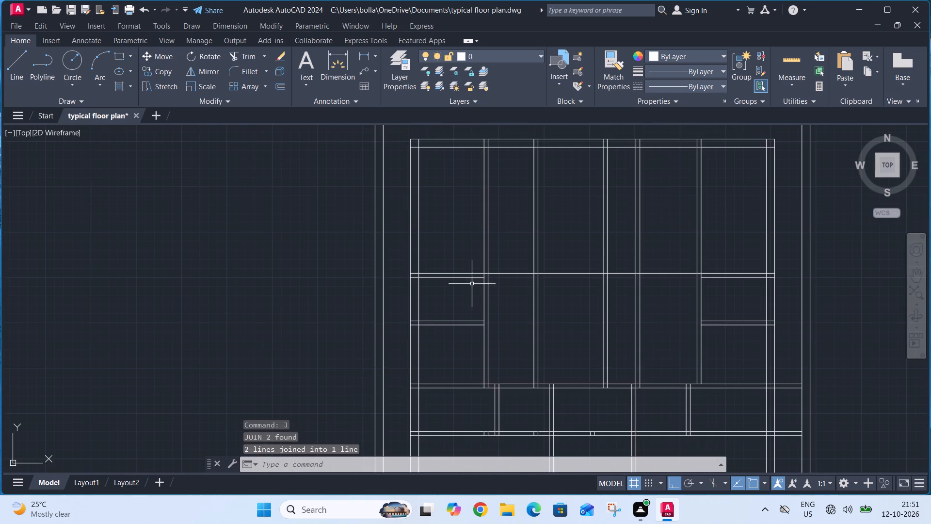
pyautogui.click(464, 276)
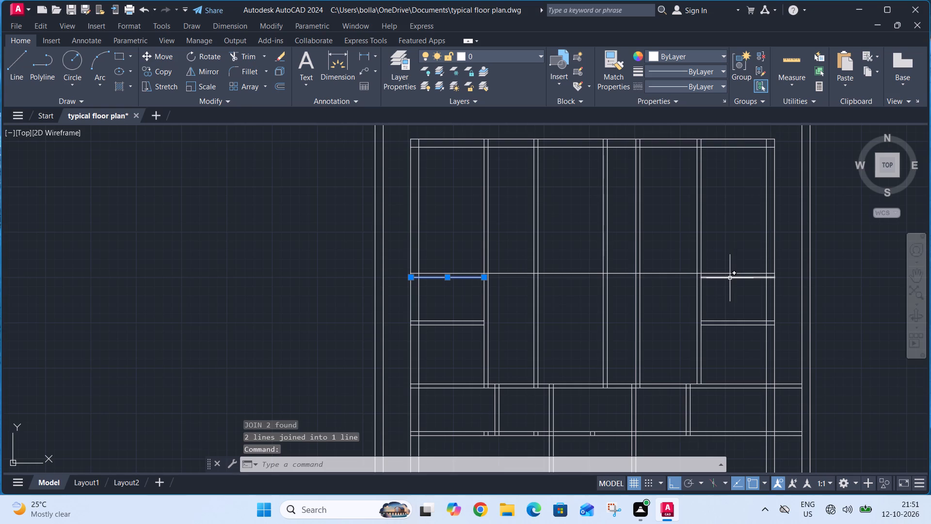
pyautogui.click(729, 278)
pyautogui.press('j')
pyautogui.press('space')
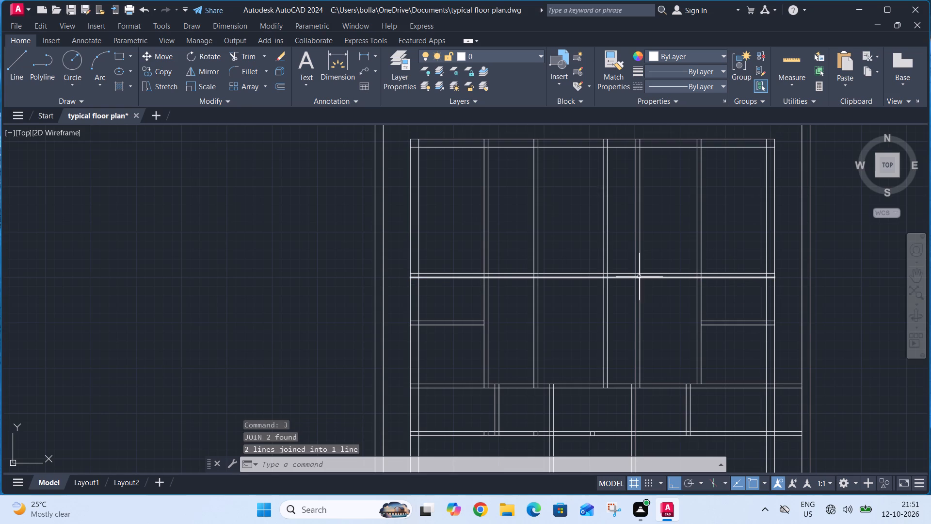
# Trim the second and fourth vertical partitions from the left between the joined horizontal partition and the passage strip.
pyautogui.press('t')
pyautogui.write('r')
pyautogui.press('space')
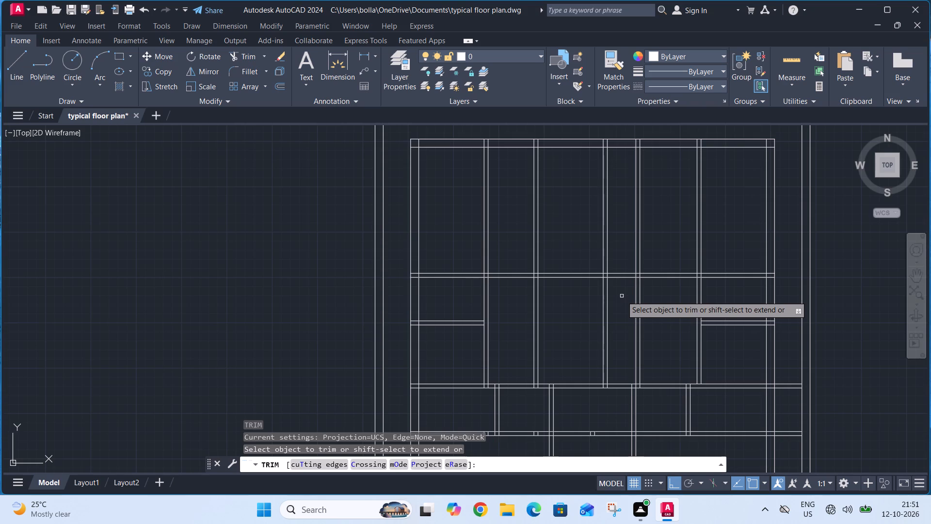
pyautogui.click(556, 314)
pyautogui.click(518, 327)
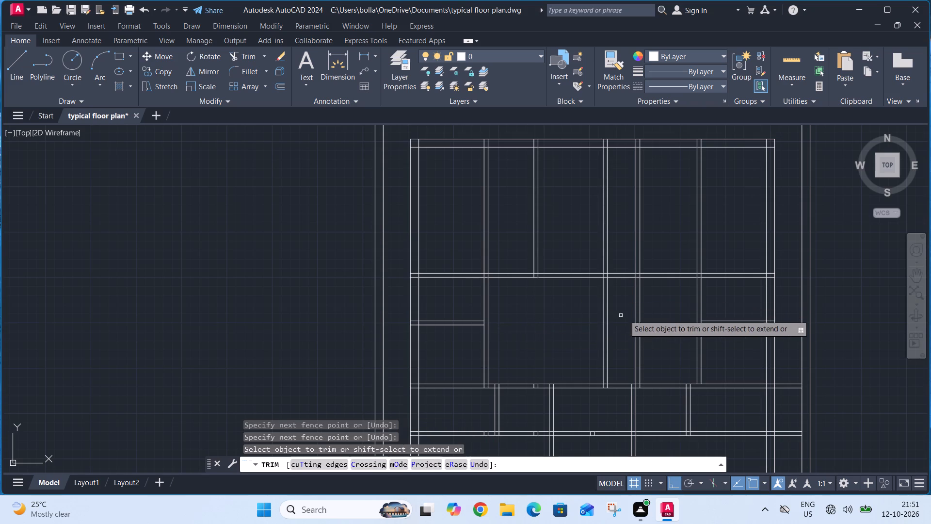
pyautogui.click(646, 309)
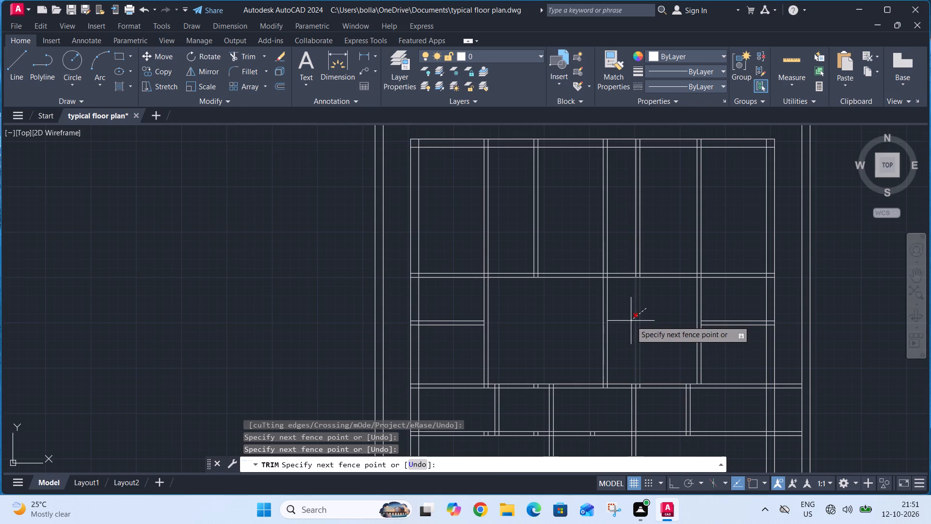
pyautogui.click(628, 323)
# Trim the first, third and fifth vertical partitions from the left between the top wall and the joined horizontal partition.
pyautogui.click(722, 243)
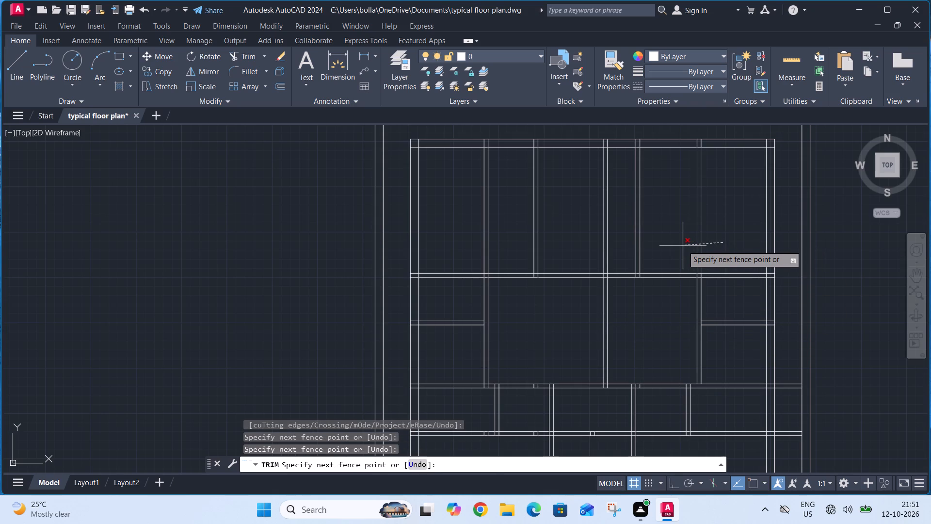
pyautogui.click(716, 235)
pyautogui.click(707, 233)
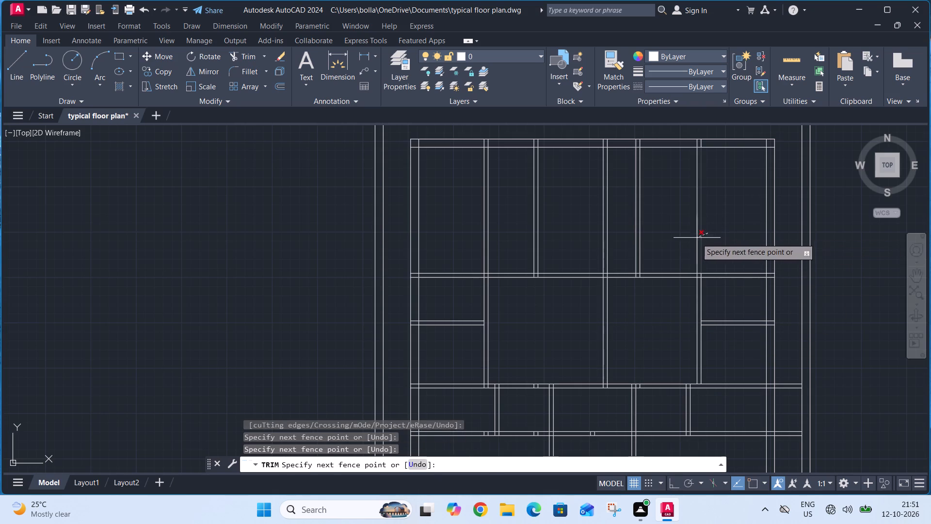
pyautogui.click(689, 243)
pyautogui.click(610, 257)
pyautogui.click(595, 257)
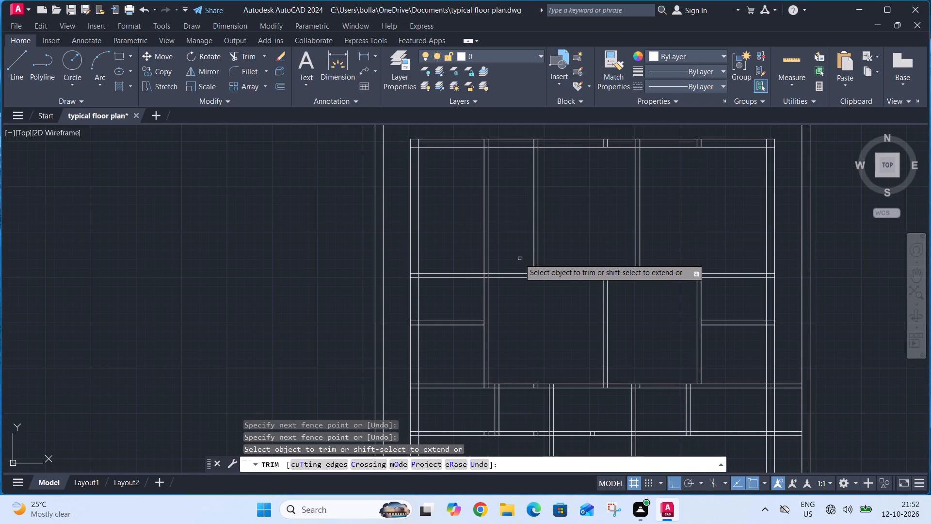
pyautogui.click(519, 259)
pyautogui.click(478, 256)
# Trim the leftover partition stub in the top wall and the overlapping wall lines at the plan's top-left inner-wall corner.
pyautogui.moveTo(513, 229); pyautogui.dragTo(554, 336, button='middle')
pyautogui.scroll(2, 529, 248)
pyautogui.click(545, 251)
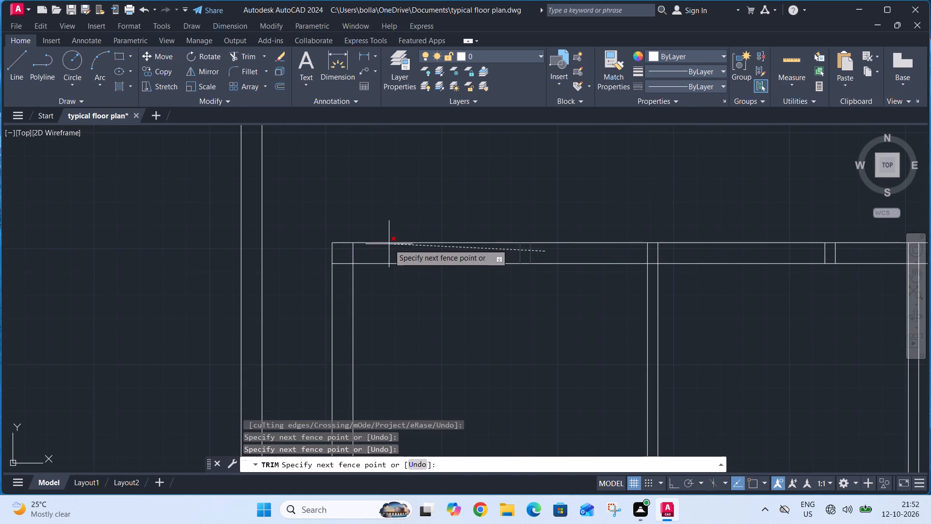
pyautogui.click(353, 255)
pyautogui.click(338, 274)
pyautogui.click(338, 253)
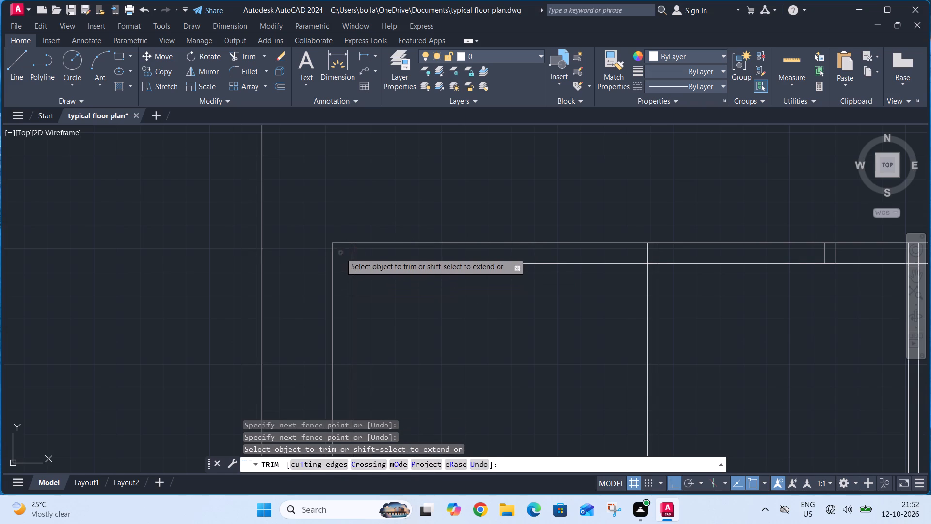
pyautogui.click(359, 252)
pyautogui.click(349, 254)
# Trim the junctions of the two full-height top-row partitions with the top wall and remove the stub between them.
pyautogui.scroll(-1, 516, 281)
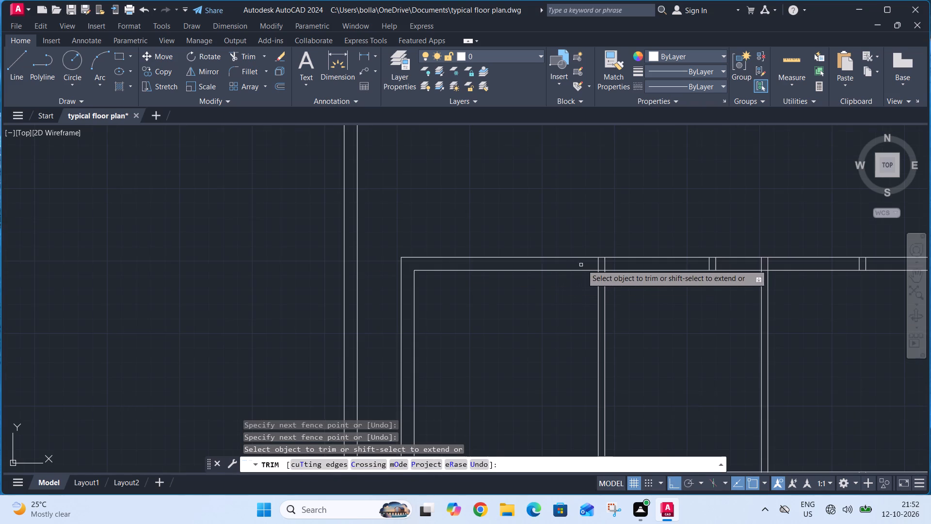
pyautogui.scroll(2, 605, 264)
pyautogui.click(622, 262)
pyautogui.click(560, 262)
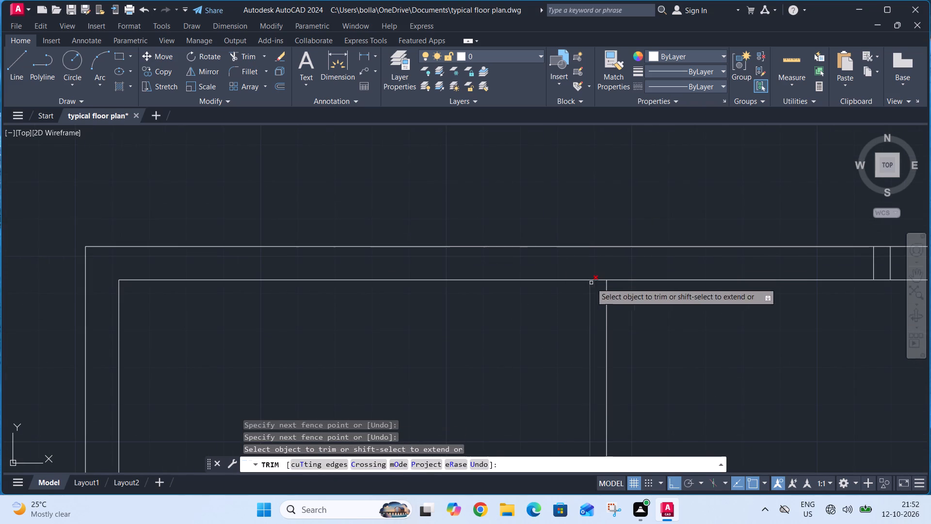
pyautogui.click(599, 299)
pyautogui.click(599, 270)
pyautogui.scroll(-3, 595, 274)
pyautogui.moveTo(644, 290); pyautogui.dragTo(589, 335, button='middle')
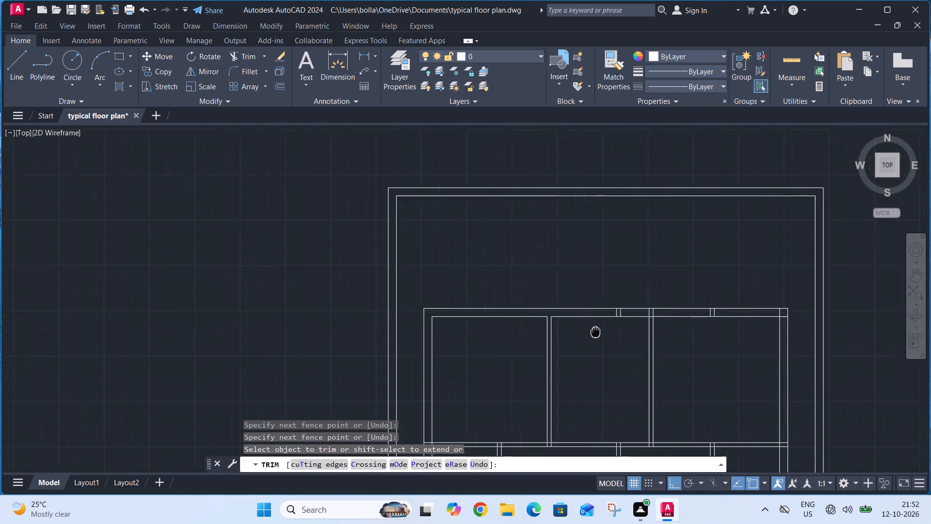
pyautogui.moveTo(589, 335); pyautogui.dragTo(569, 351, button='middle')
pyautogui.scroll(3, 627, 339)
pyautogui.click(633, 324)
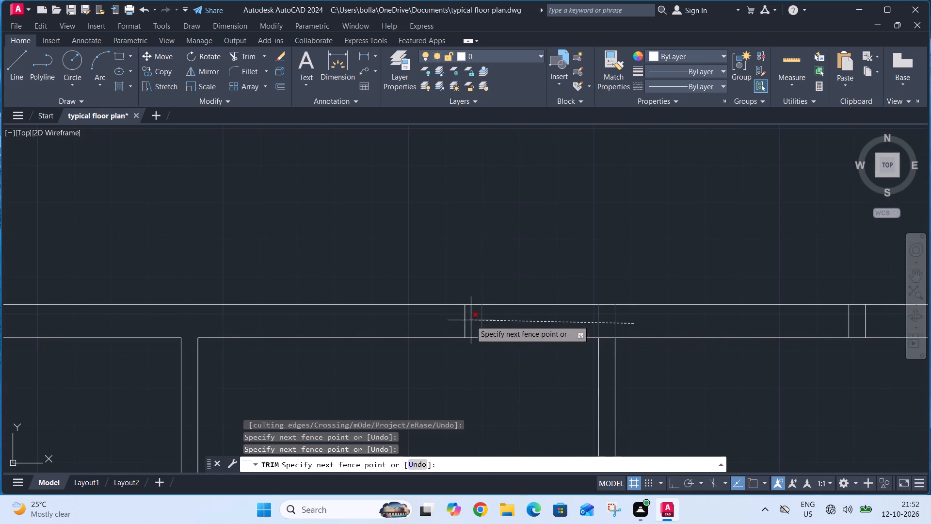
pyautogui.click(455, 320)
pyautogui.click(606, 353)
pyautogui.click(605, 332)
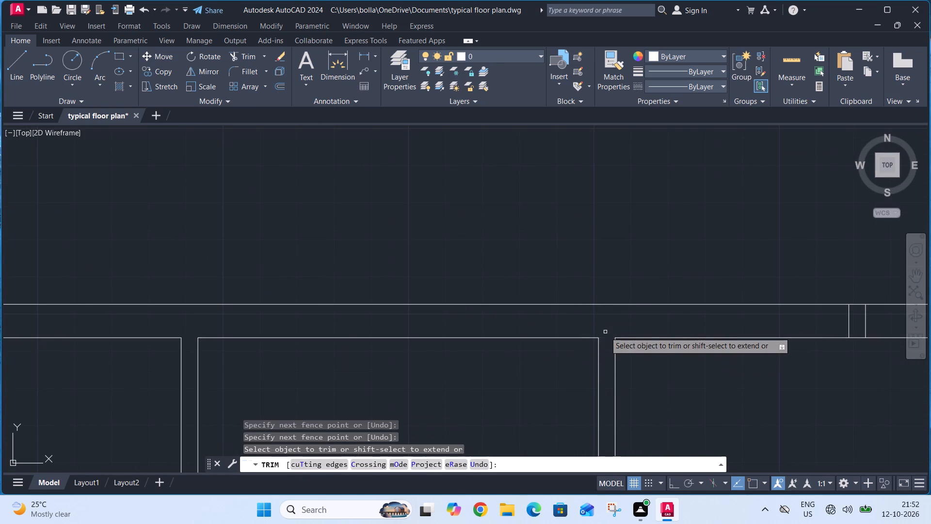
# Remove the remaining partition stub from the top wall and trim the overlapping lines at the plan's top-right corner.
pyautogui.scroll(-4, 605, 332)
pyautogui.scroll(3, 649, 329)
pyautogui.click(649, 339)
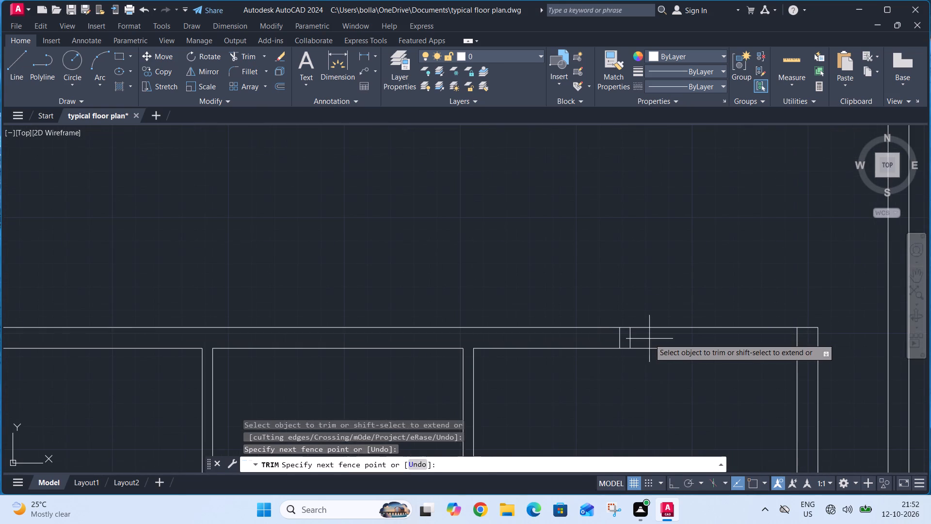
pyautogui.click(604, 338)
pyautogui.click(812, 362)
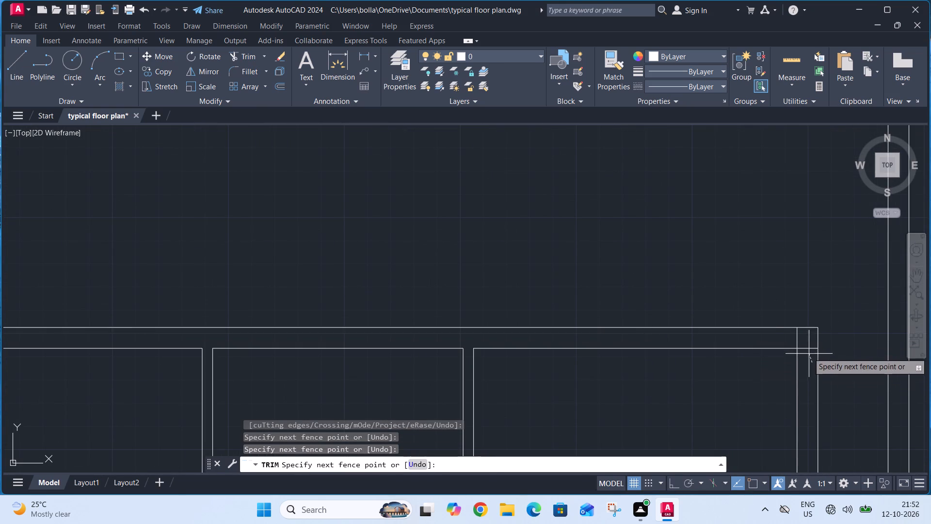
pyautogui.click(808, 342)
pyautogui.click(805, 338)
pyautogui.click(782, 342)
# Trim the joined horizontal partition's junctions with the rightmost middle-row partition and the right top-row partition.
pyautogui.scroll(-4, 780, 311)
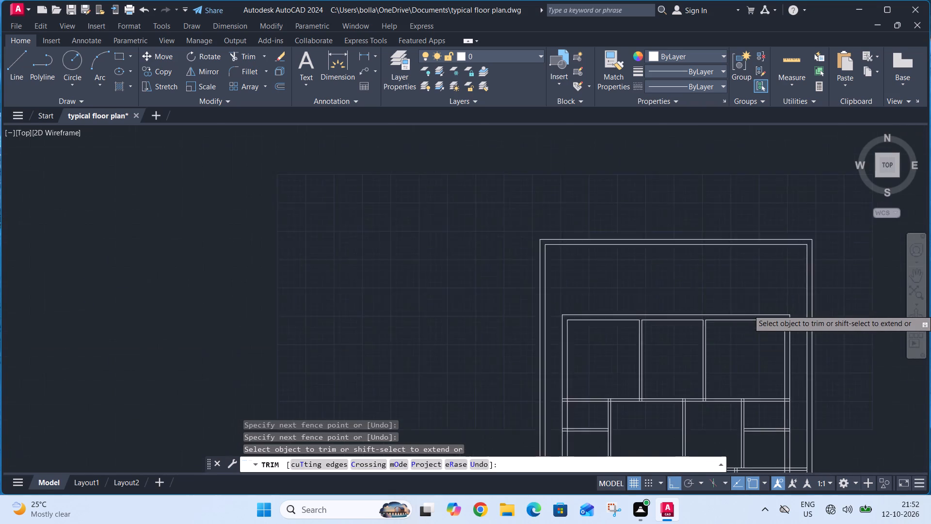
pyautogui.scroll(4, 754, 370)
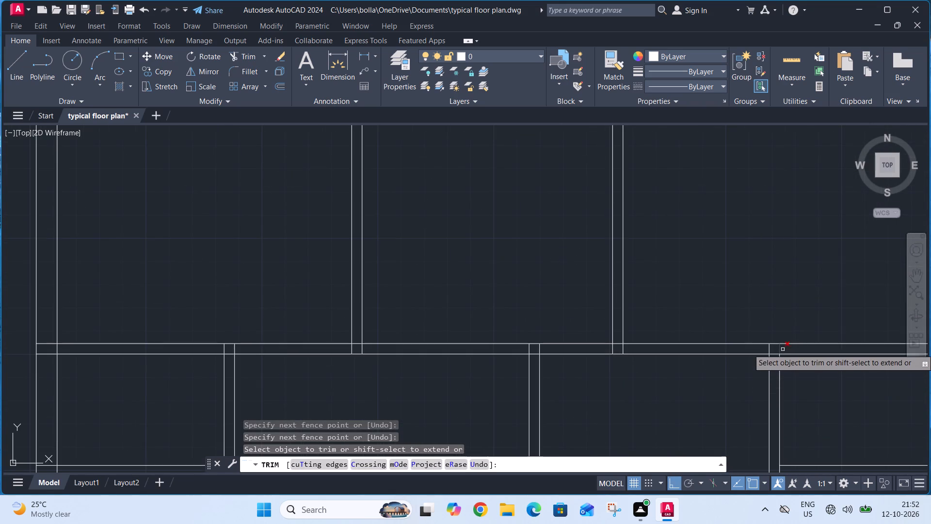
pyautogui.scroll(3, 785, 347)
pyautogui.click(785, 347)
pyautogui.click(692, 359)
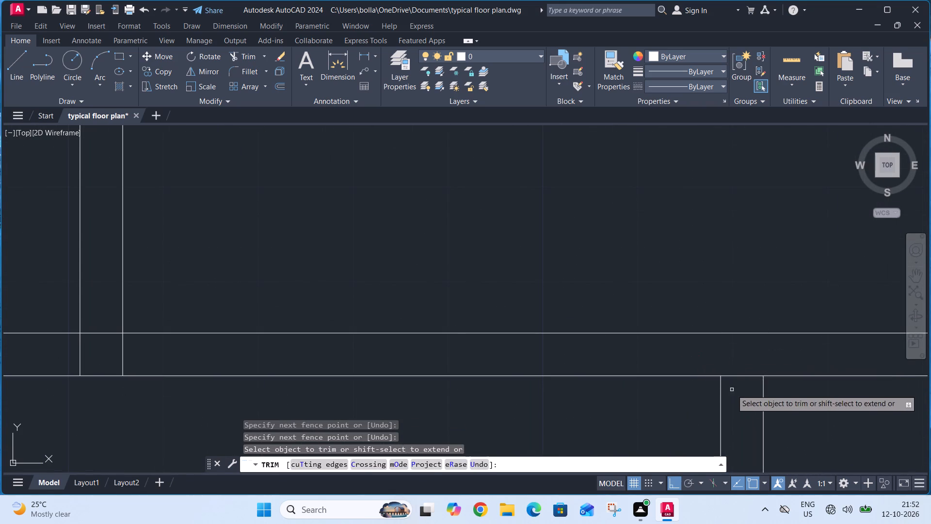
pyautogui.click(732, 390)
pyautogui.click(732, 351)
pyautogui.scroll(-4, 733, 351)
pyautogui.scroll(3, 641, 349)
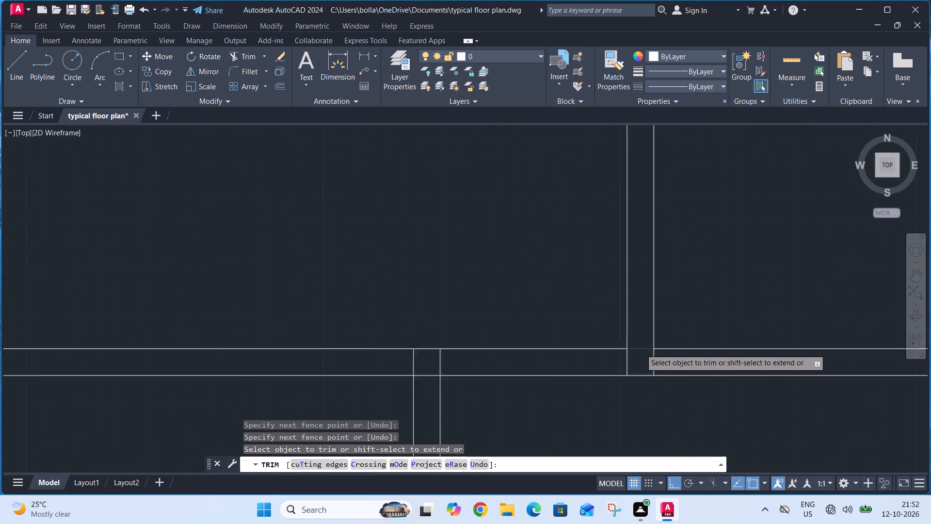
pyautogui.scroll(1, 641, 349)
pyautogui.click(682, 360)
pyautogui.click(592, 364)
pyautogui.click(637, 367)
pyautogui.click(640, 318)
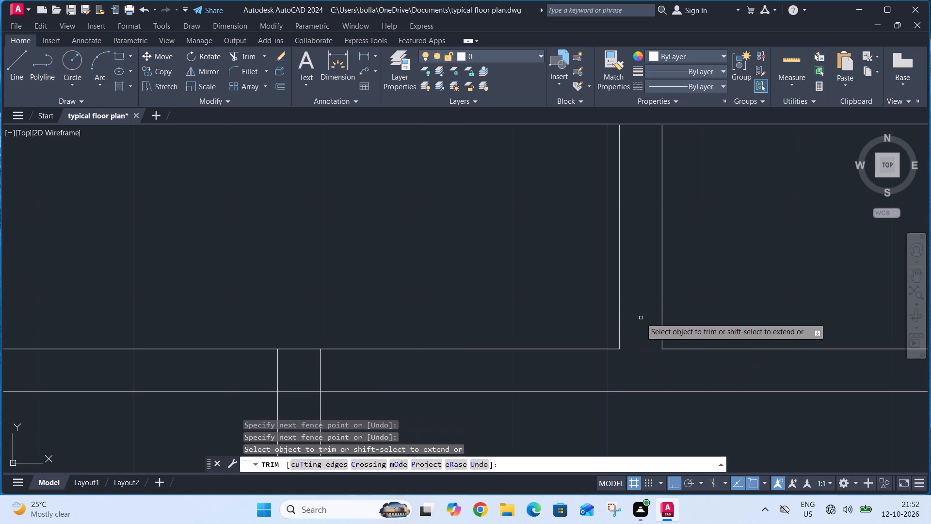
# Trim the joined horizontal partition's junctions with the central middle-row partition and the left top-row partition.
pyautogui.scroll(-4, 641, 318)
pyautogui.scroll(4, 591, 331)
pyautogui.click(618, 368)
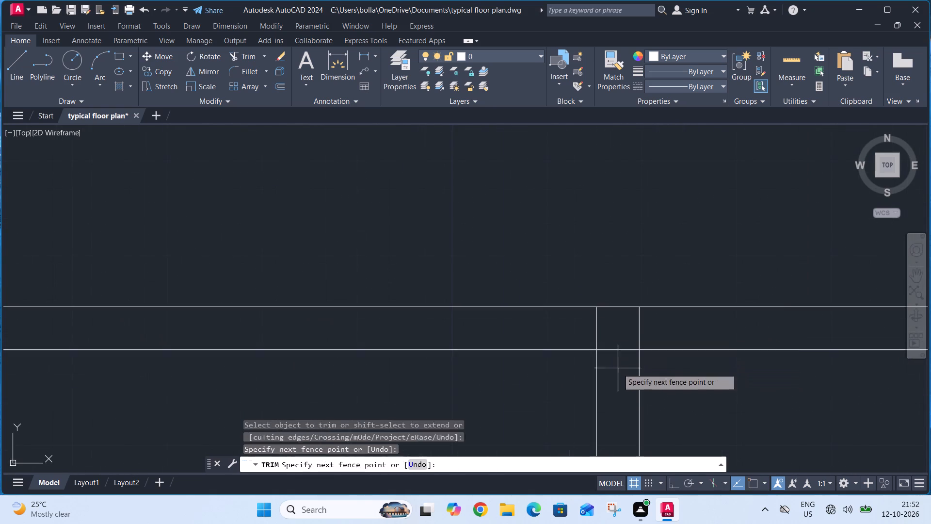
pyautogui.click(618, 336)
pyautogui.click(670, 332)
pyautogui.click(578, 332)
pyautogui.scroll(-2, 630, 297)
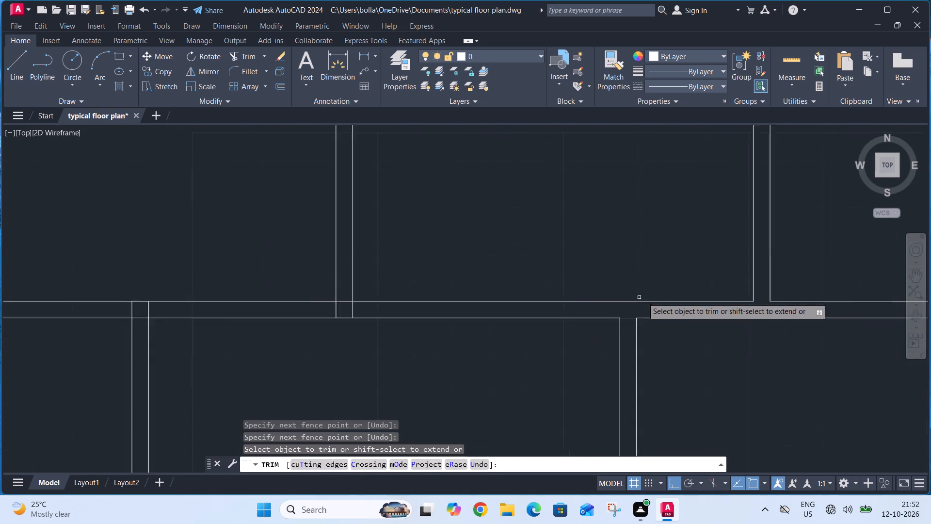
pyautogui.scroll(-2, 644, 297)
pyautogui.scroll(3, 540, 301)
pyautogui.click(538, 305)
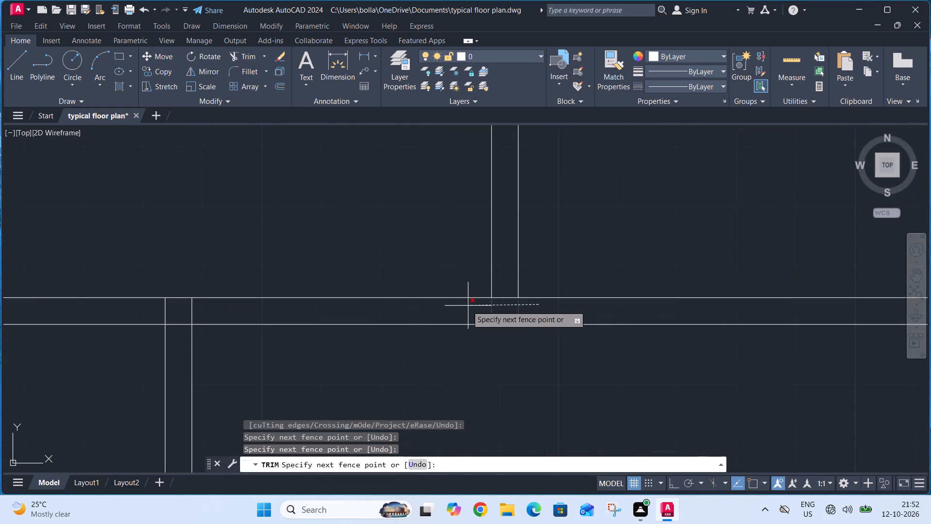
pyautogui.click(465, 306)
pyautogui.click(489, 313)
pyautogui.click(502, 291)
# Trim the joined horizontal partition's junctions with the leftmost middle-row partition and the left outer wall.
pyautogui.scroll(-2, 536, 282)
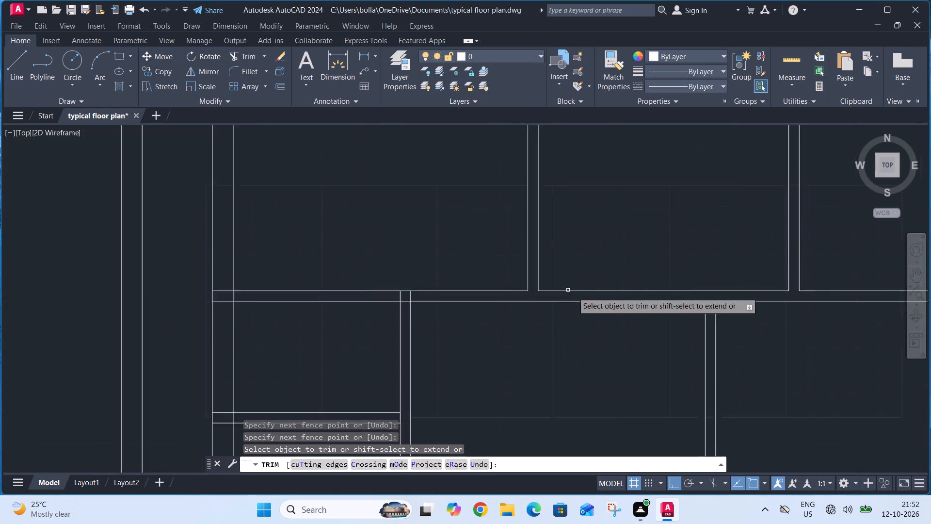
pyautogui.scroll(-2, 575, 292)
pyautogui.scroll(4, 515, 297)
pyautogui.click(582, 293)
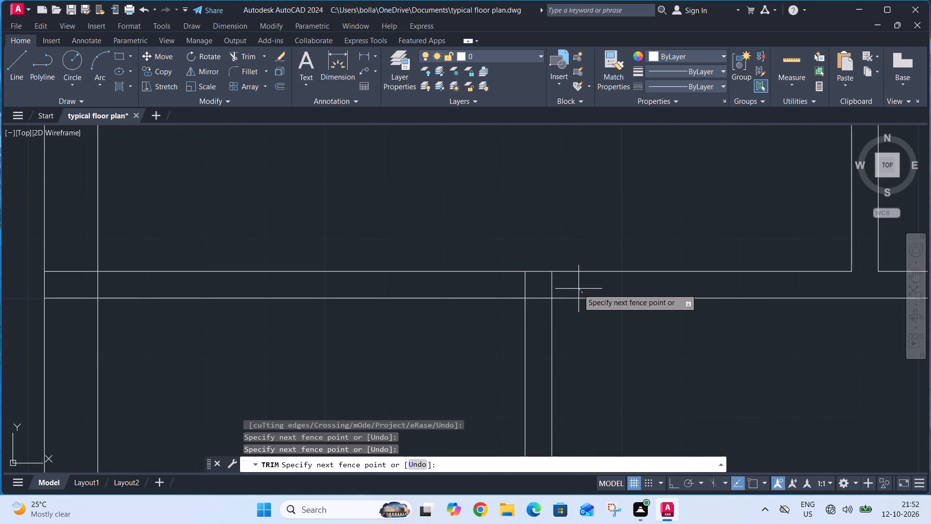
pyautogui.click(512, 284)
pyautogui.click(539, 312)
pyautogui.click(539, 289)
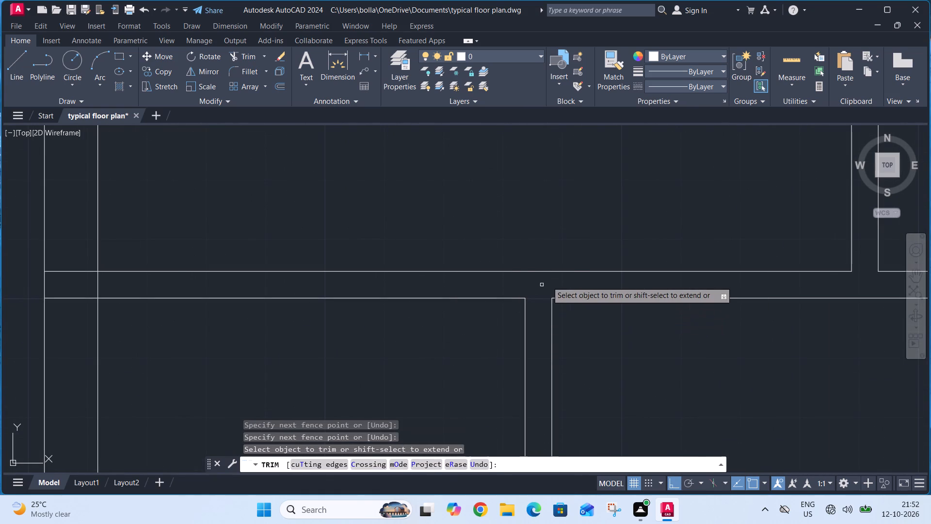
pyautogui.scroll(-4, 555, 277)
pyautogui.scroll(4, 487, 277)
pyautogui.click(499, 248)
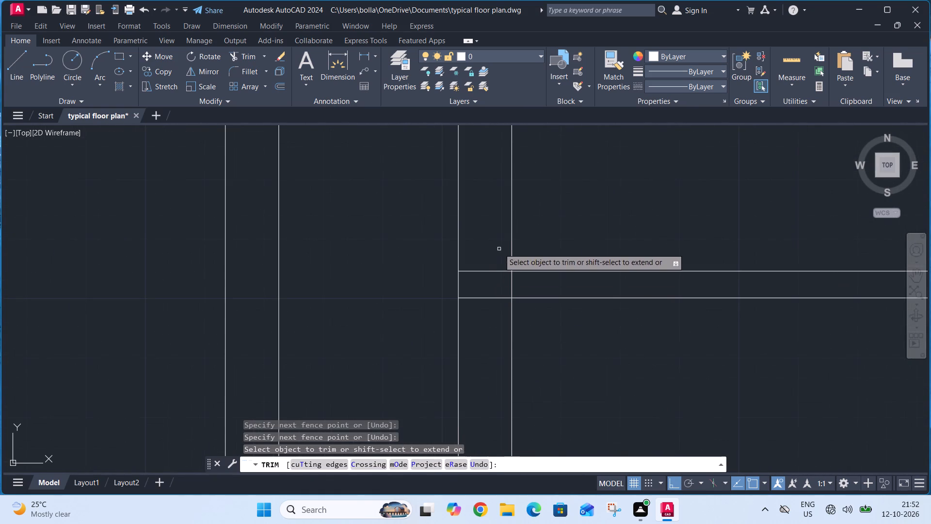
pyautogui.click(483, 309)
pyautogui.click(533, 285)
pyautogui.click(503, 285)
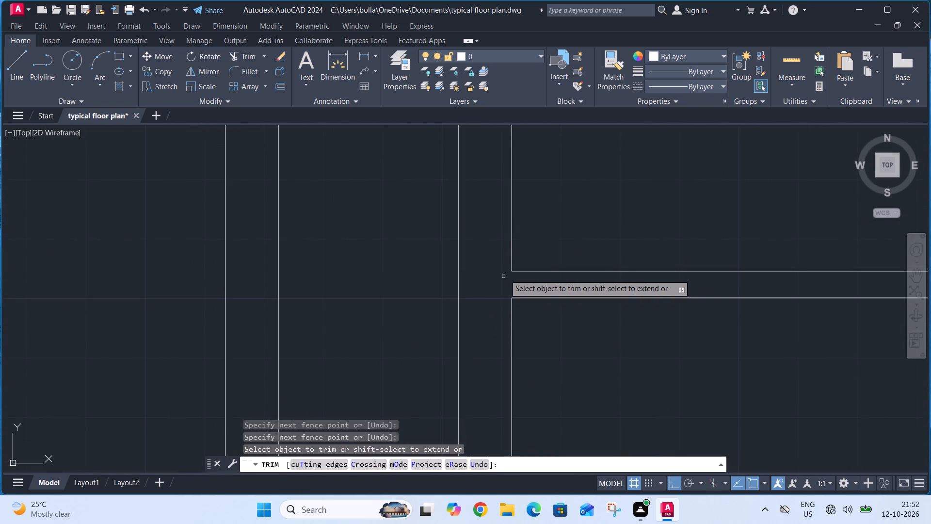
# Trim both ends of the left short horizontal partition where it meets the outer wall and the leftmost middle-row partition.
pyautogui.scroll(-3, 529, 244)
pyautogui.scroll(2, 517, 339)
pyautogui.click(517, 340)
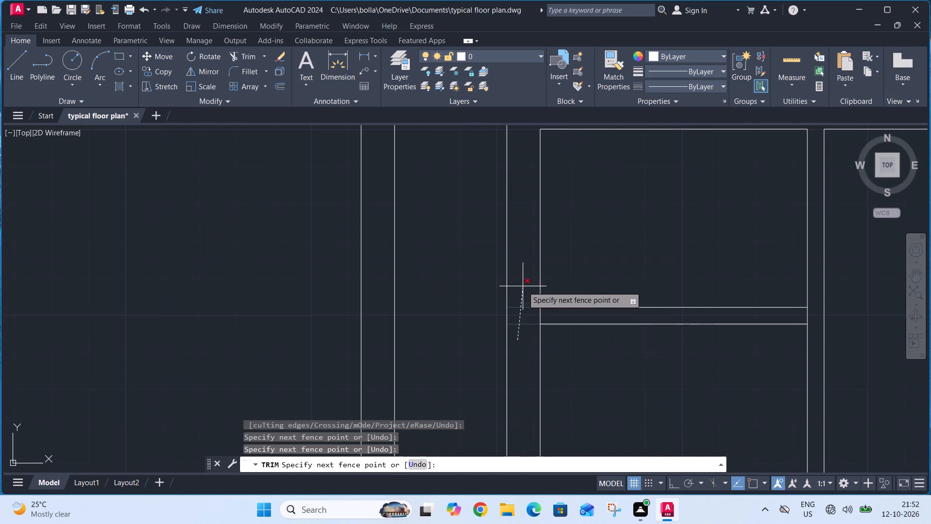
pyautogui.click(523, 286)
pyautogui.click(552, 311)
pyautogui.click(527, 315)
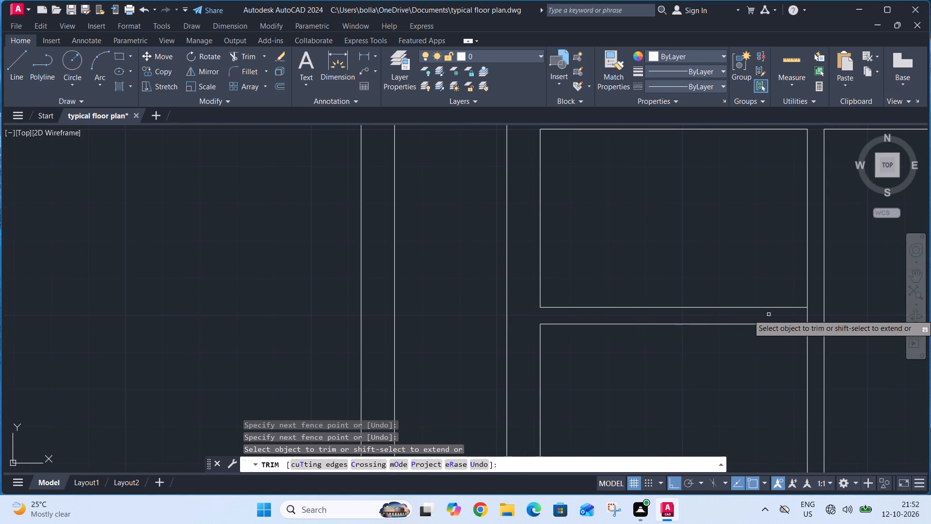
pyautogui.click(818, 313)
pyautogui.click(795, 321)
# Trim the junction of the passage strip's upper partition with the left outer wall.
pyautogui.scroll(-3, 784, 299)
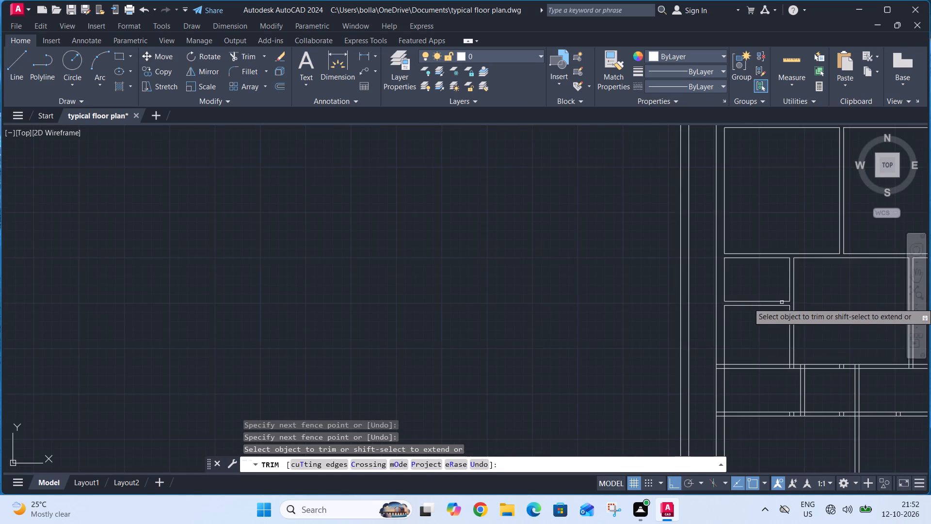
pyautogui.scroll(4, 727, 380)
pyautogui.moveTo(693, 364); pyautogui.dragTo(690, 352)
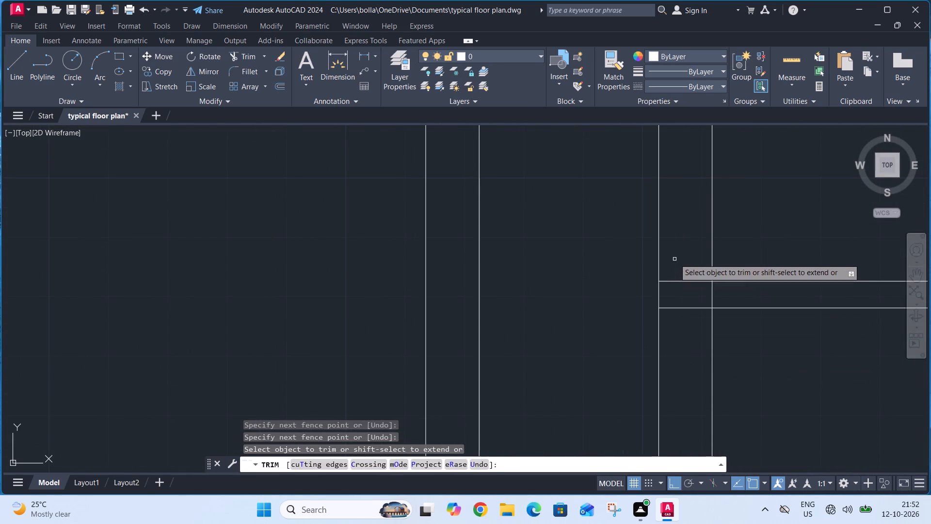
pyautogui.click(674, 259)
pyautogui.click(663, 321)
pyautogui.click(725, 287)
pyautogui.click(703, 292)
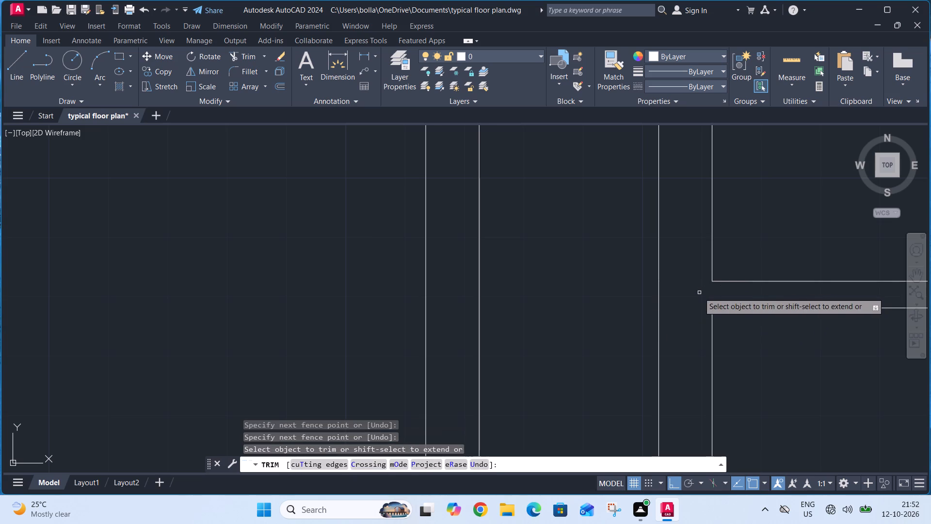
# Trim the passage's upper partition at its junctions with the leftmost middle-row partition and the first vertical partition below it.
pyautogui.scroll(-4, 696, 294)
pyautogui.moveTo(718, 316); pyautogui.dragTo(615, 345, button='middle')
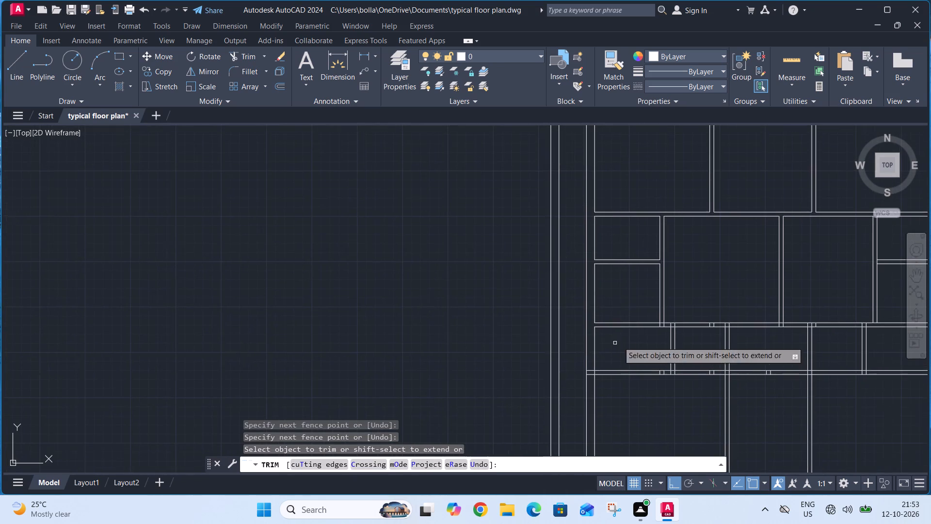
pyautogui.scroll(4, 665, 322)
pyautogui.click(652, 319)
pyautogui.click(650, 340)
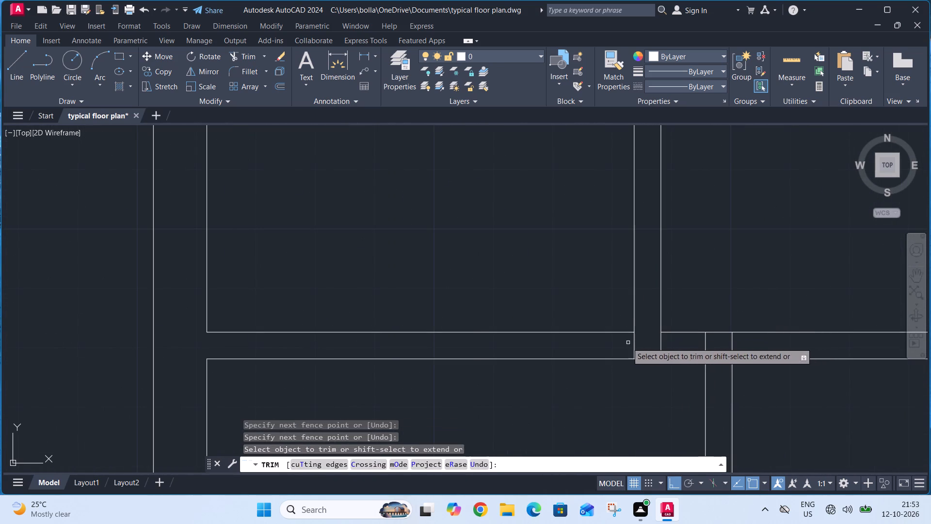
pyautogui.click(621, 342)
pyautogui.click(740, 344)
pyautogui.click(715, 366)
pyautogui.click(712, 352)
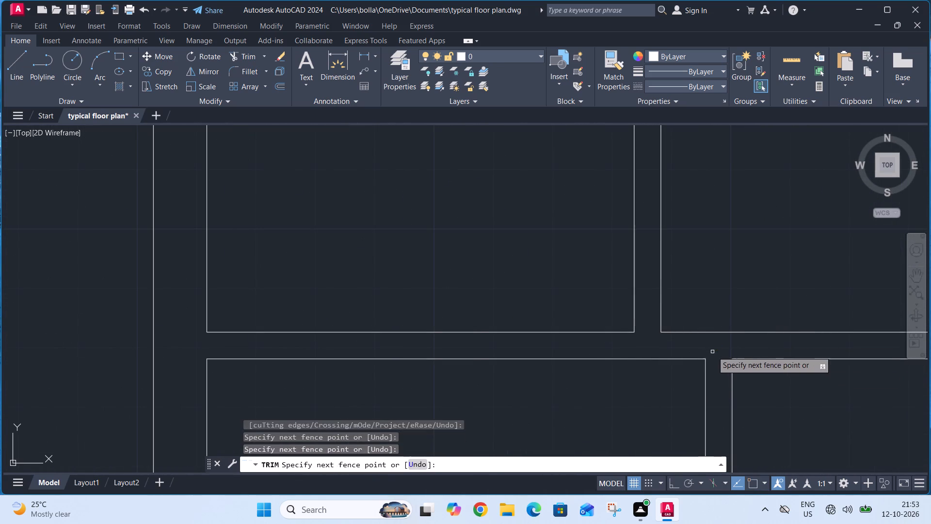
# Remove the stub from the passage's upper partition and trim its junction with the second vertical partition below.
pyautogui.scroll(-3, 712, 351)
pyautogui.moveTo(751, 359); pyautogui.dragTo(612, 383, button='middle')
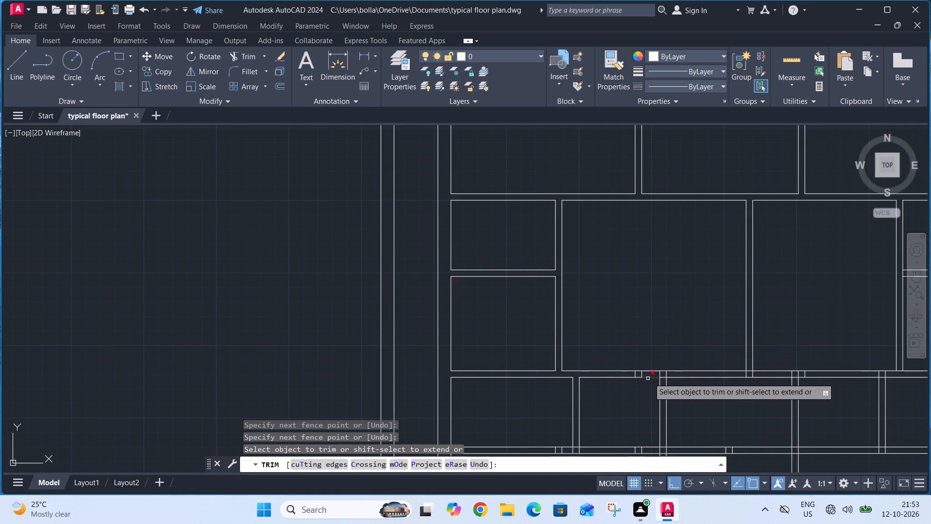
pyautogui.scroll(3, 654, 376)
pyautogui.click(729, 364)
pyautogui.click(555, 368)
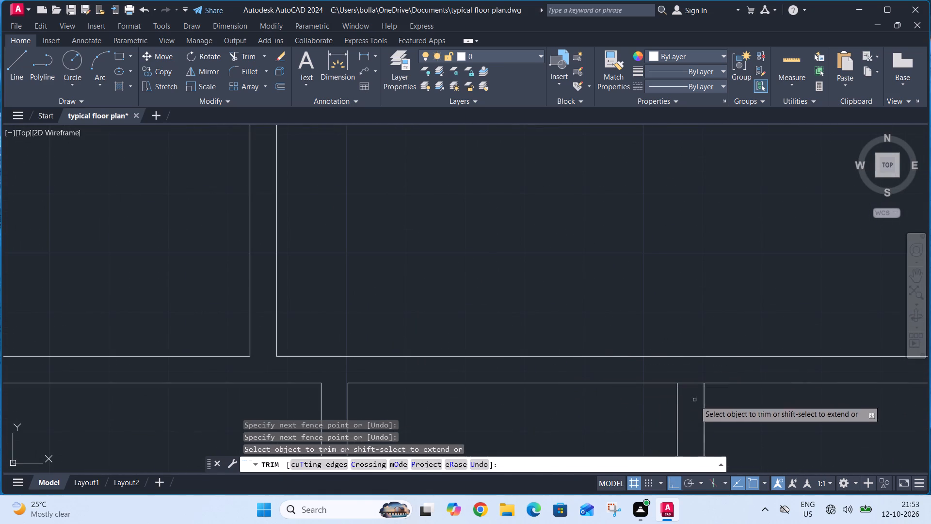
pyautogui.click(690, 410)
pyautogui.click(684, 375)
# Trim the junction of the passage strip's lower partition with the left outer wall.
pyautogui.scroll(-3, 690, 349)
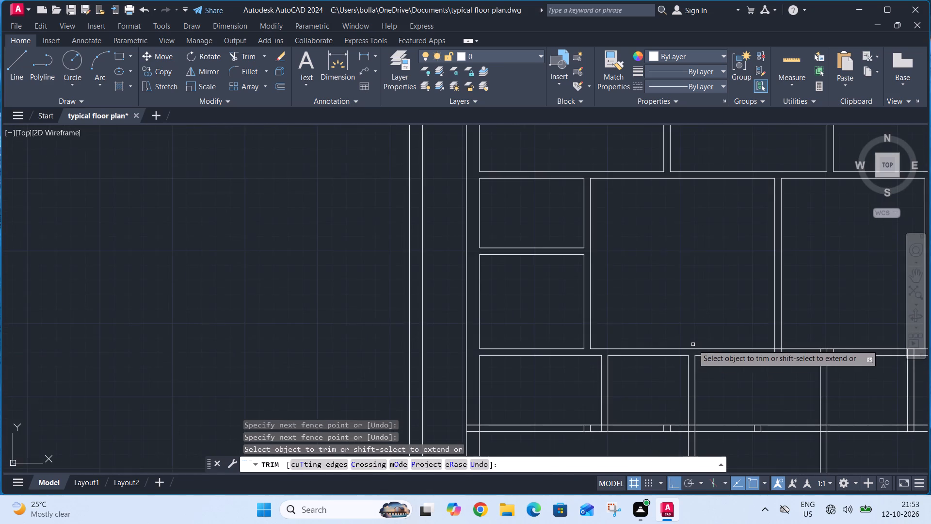
pyautogui.scroll(-2, 685, 362)
pyautogui.scroll(3, 633, 393)
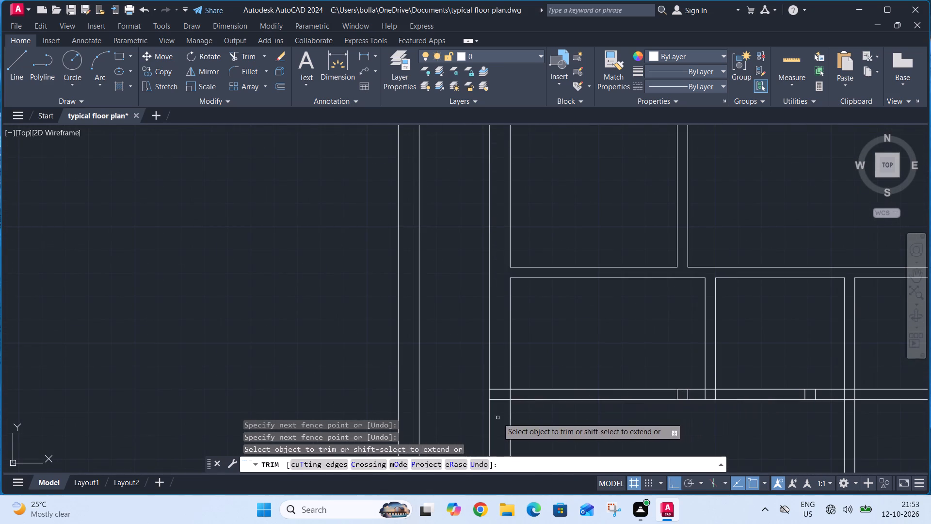
pyautogui.click(498, 418)
pyautogui.click(502, 380)
pyautogui.click(508, 396)
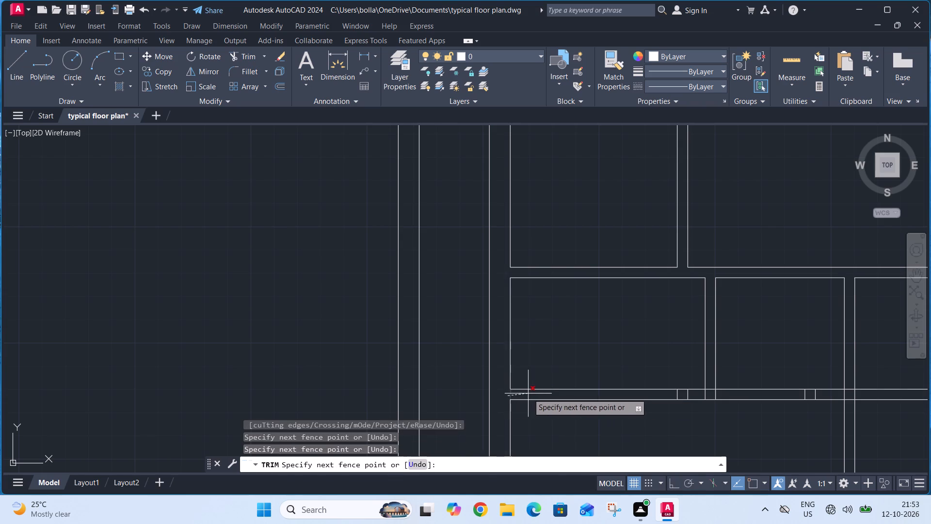
pyautogui.click(528, 393)
# Remove the two nearest stubs from the passage's lower partition and trim its junction with the first vertical partition above.
pyautogui.click(729, 393)
pyautogui.click(674, 394)
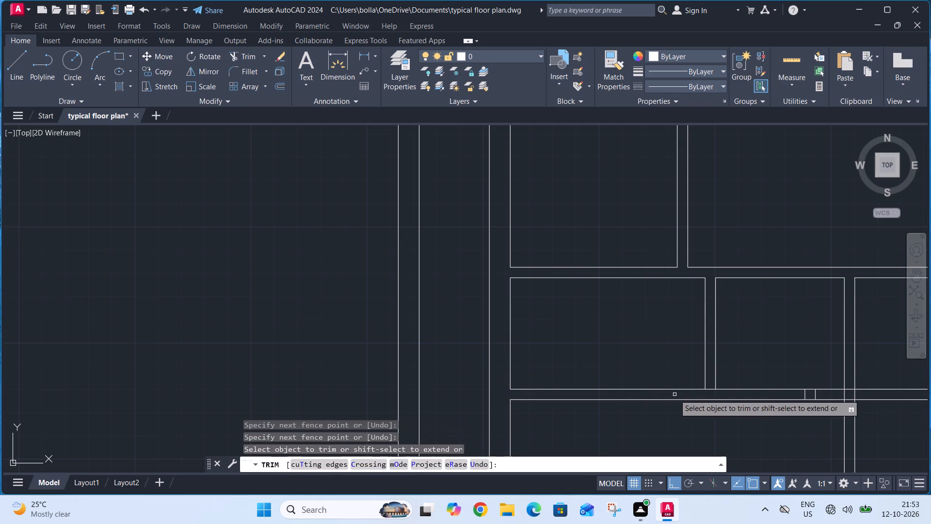
pyautogui.click(821, 395)
pyautogui.click(784, 399)
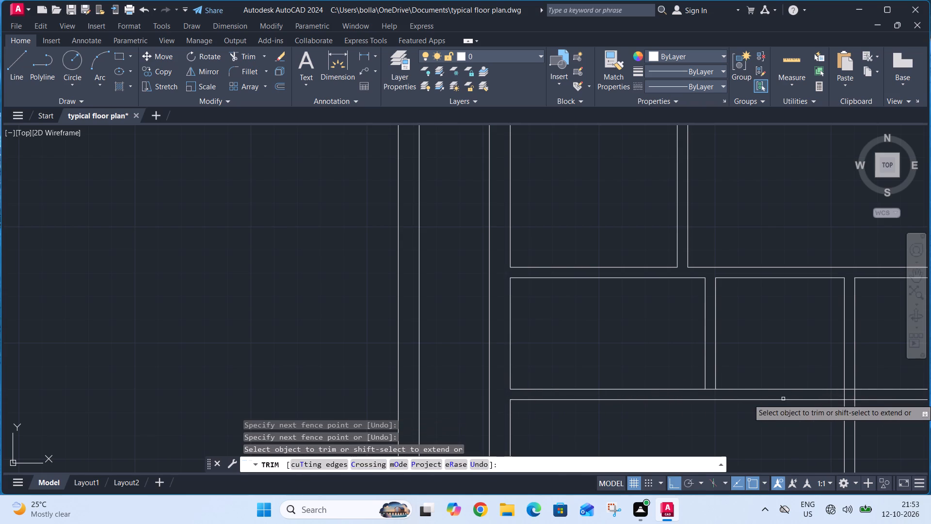
pyautogui.click(707, 393)
pyautogui.click(707, 382)
# Trim the overrunning end of the central middle-row partition inside the passage's upper partition.
pyautogui.scroll(-3, 707, 382)
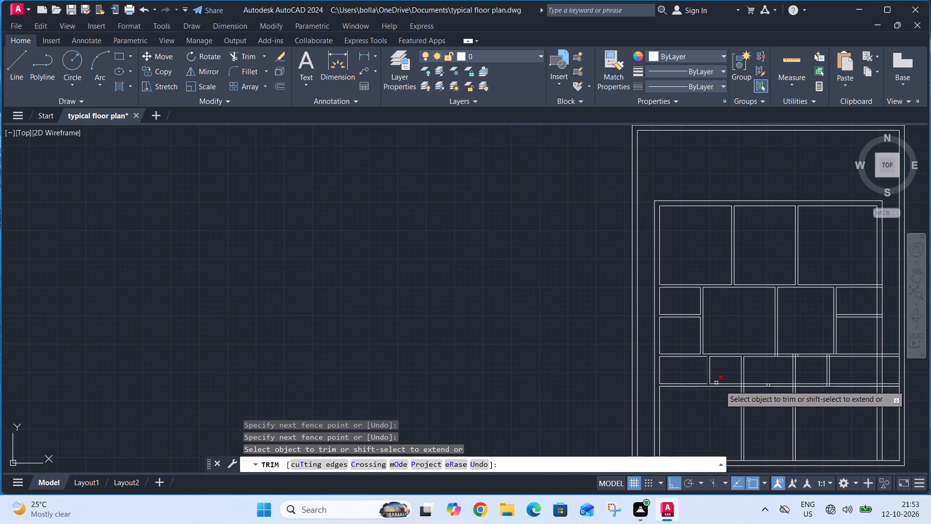
pyautogui.moveTo(722, 392); pyautogui.dragTo(583, 376, button='middle')
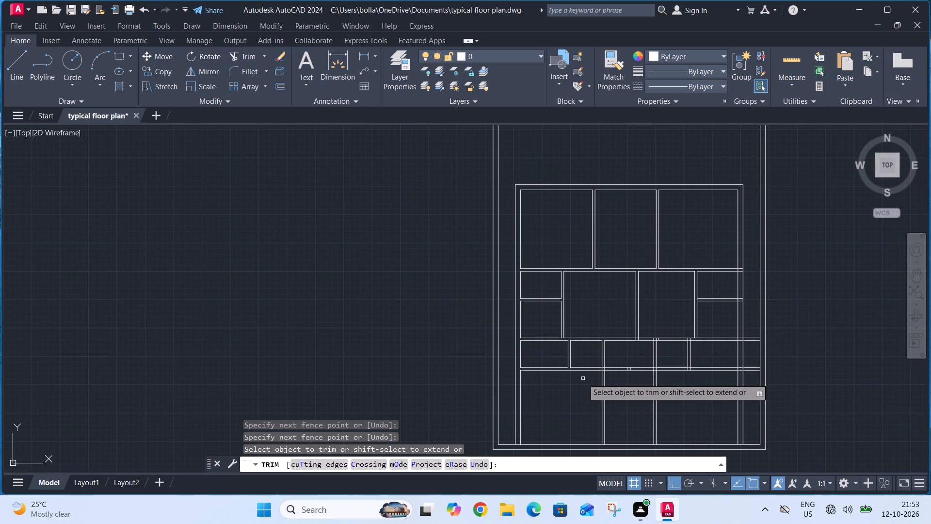
pyautogui.scroll(2, 637, 338)
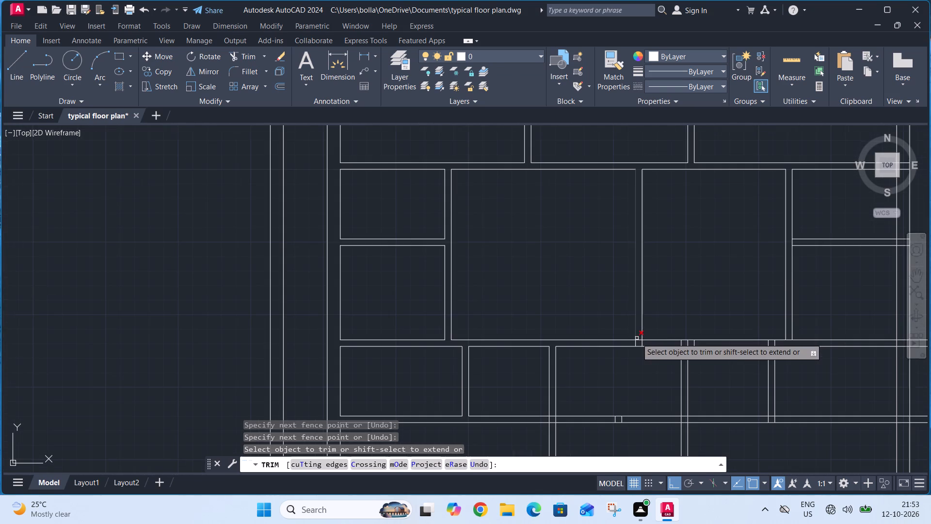
pyautogui.click(650, 343)
pyautogui.click(627, 342)
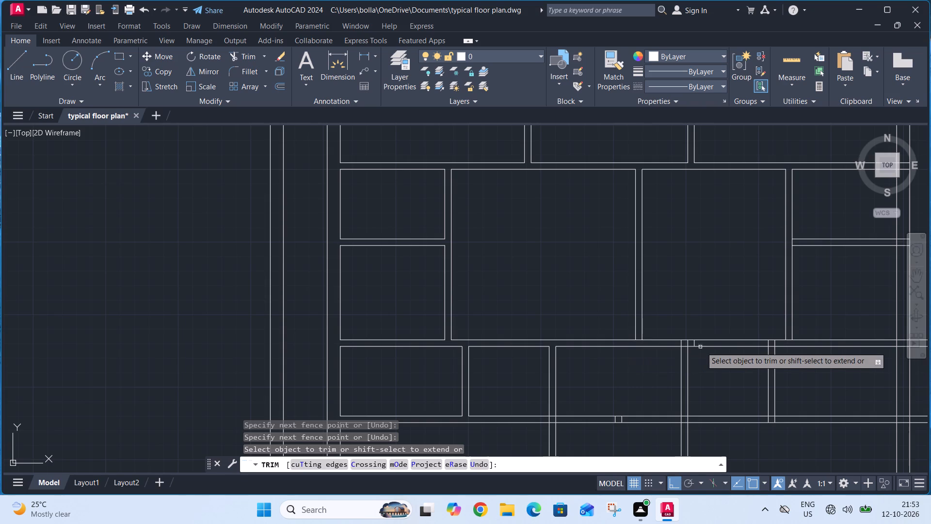
# Remove the stub from the passage's upper partition and trim its junction with the third vertical partition below.
pyautogui.scroll(3, 694, 344)
pyautogui.click(703, 344)
pyautogui.click(633, 345)
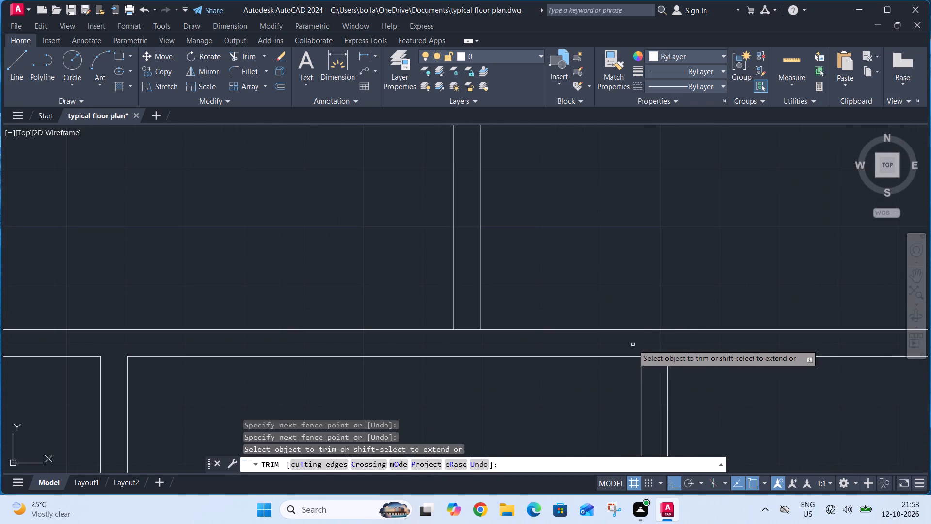
pyautogui.click(657, 379)
pyautogui.click(657, 347)
# Trim the passage's upper partition at its junctions with the fourth vertical partition below and the rightmost middle-row partition.
pyautogui.scroll(-2, 656, 346)
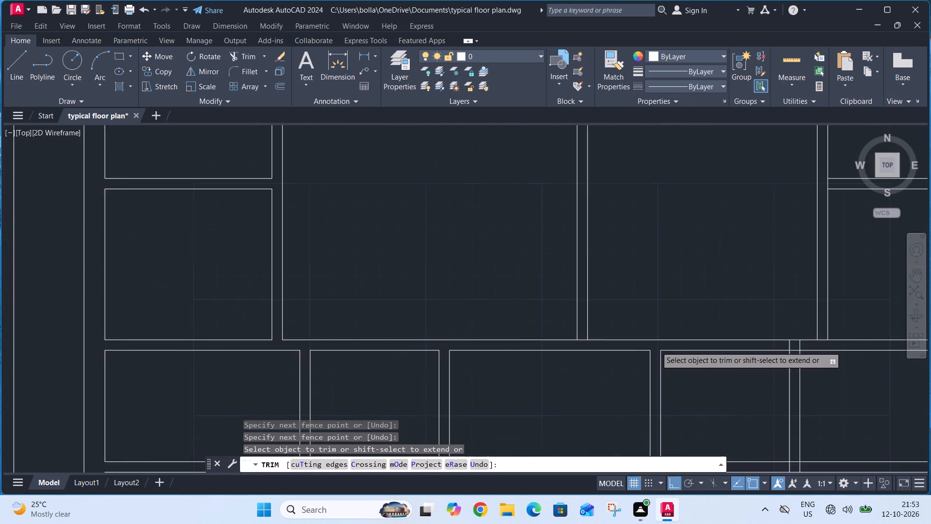
pyautogui.scroll(-2, 656, 346)
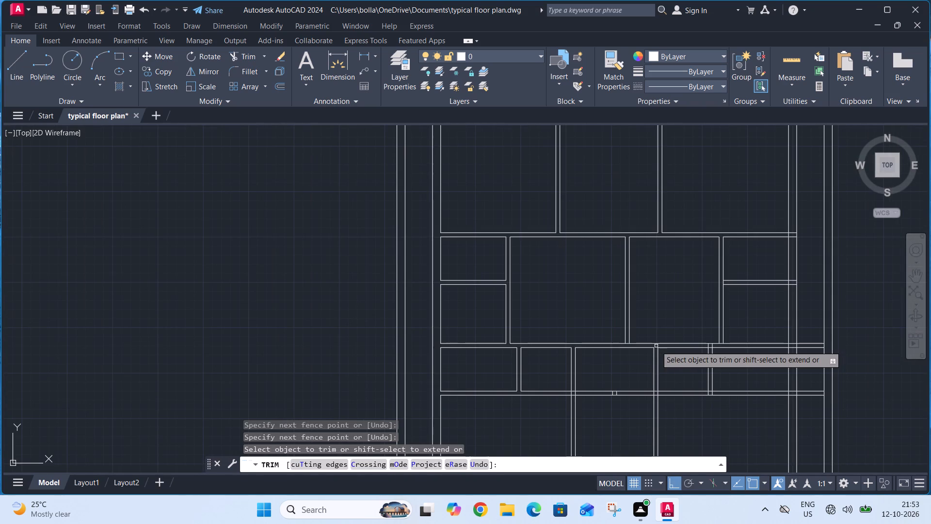
pyautogui.scroll(3, 712, 343)
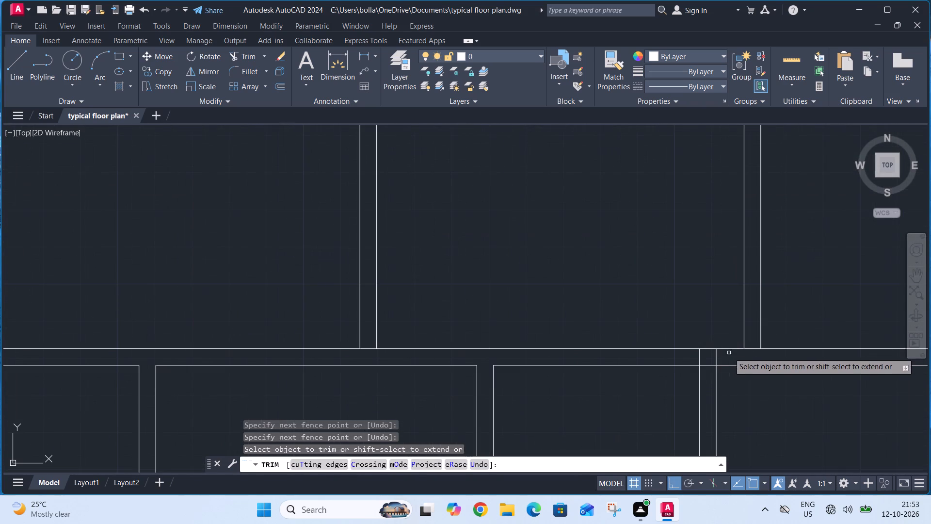
pyautogui.click(729, 353)
pyautogui.click(695, 359)
pyautogui.click(707, 374)
pyautogui.click(706, 364)
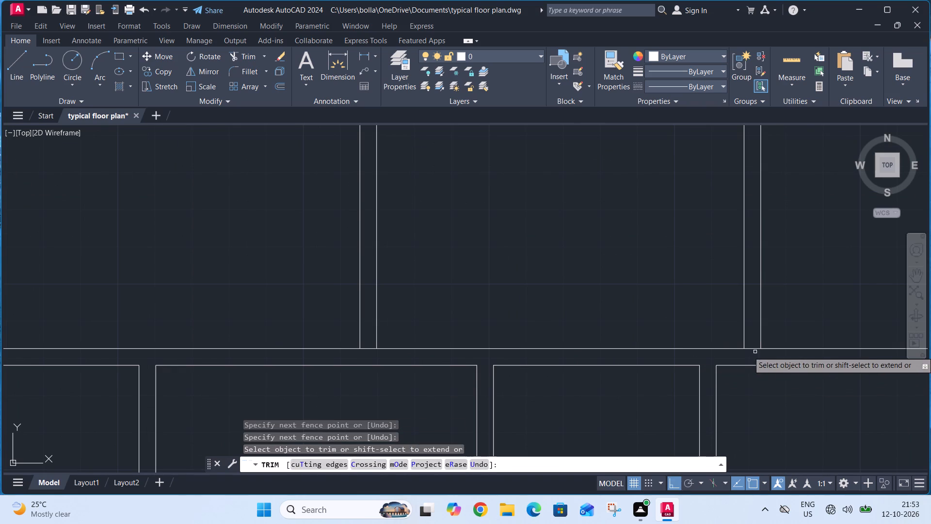
pyautogui.click(758, 351)
pyautogui.click(754, 337)
# Trim both lines of the passage's lower partition where they cross the second vertical partition.
pyautogui.scroll(-4, 756, 325)
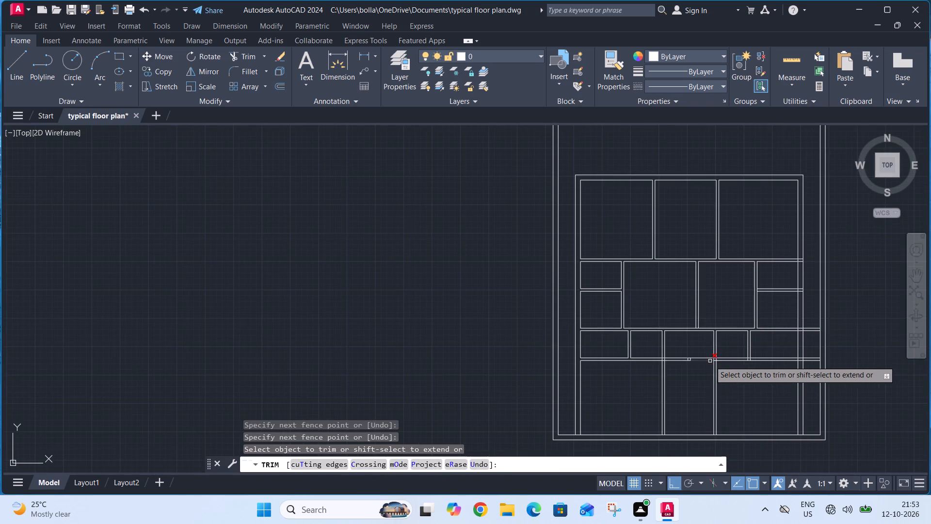
pyautogui.scroll(2, 710, 361)
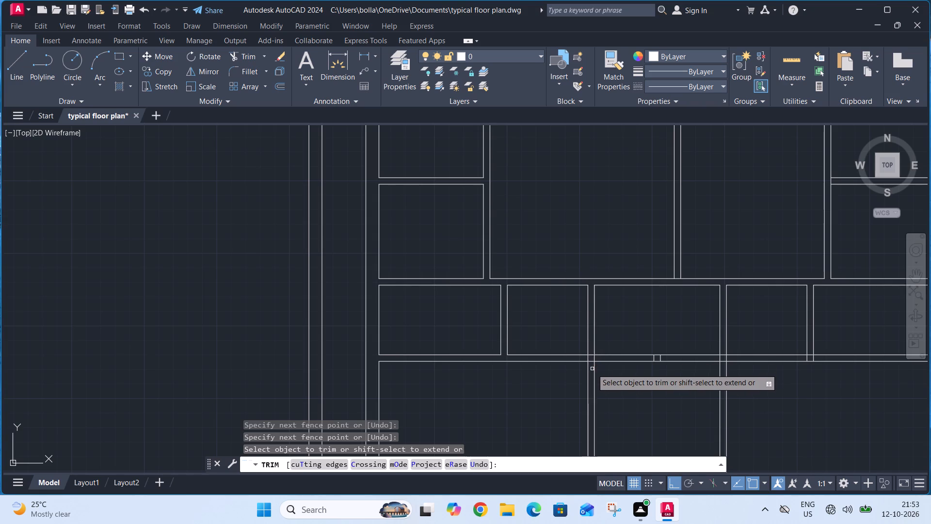
pyautogui.scroll(4, 591, 369)
pyautogui.click(590, 367)
pyautogui.click(594, 264)
pyautogui.scroll(-3, 590, 282)
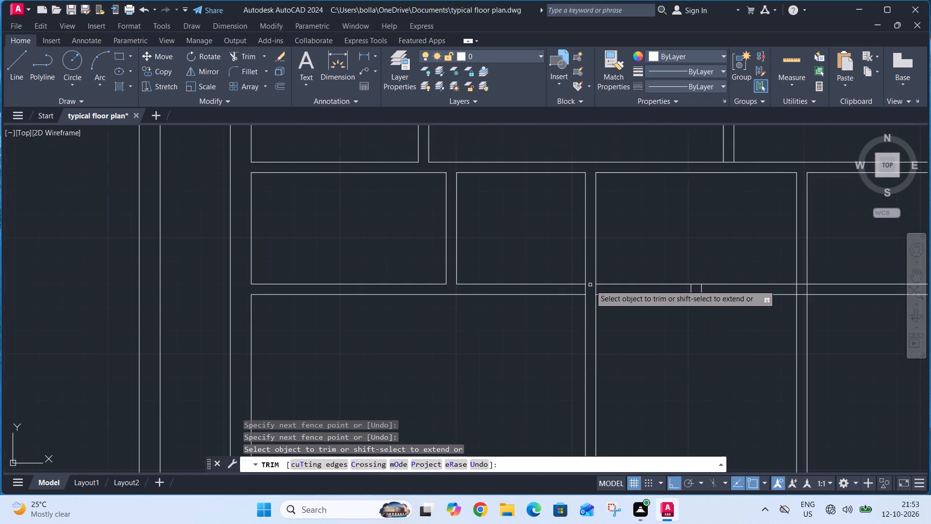
pyautogui.moveTo(558, 313); pyautogui.dragTo(621, 358, button='middle')
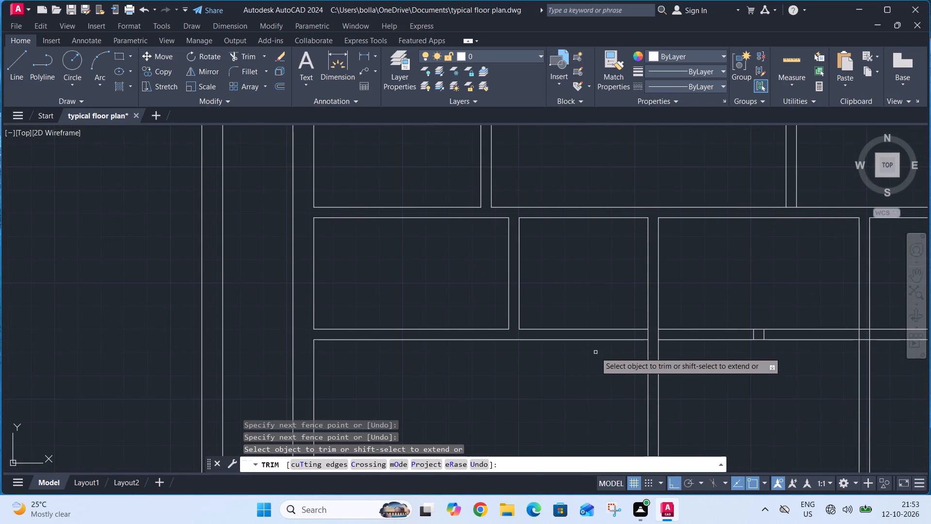
pyautogui.click(595, 352)
pyautogui.press('Escape')
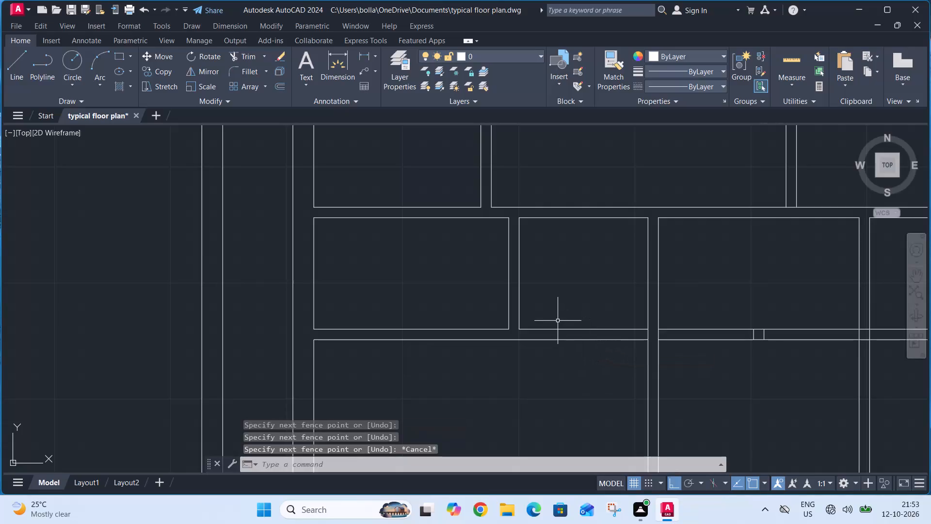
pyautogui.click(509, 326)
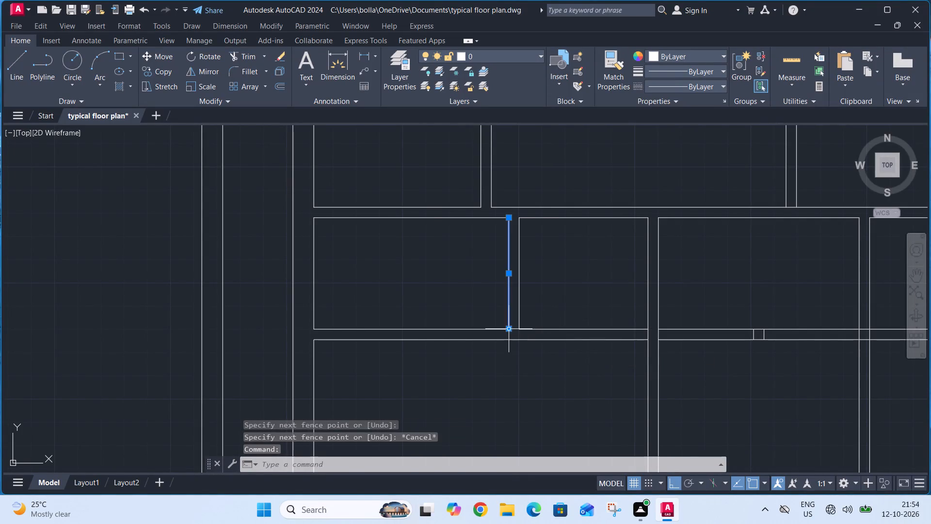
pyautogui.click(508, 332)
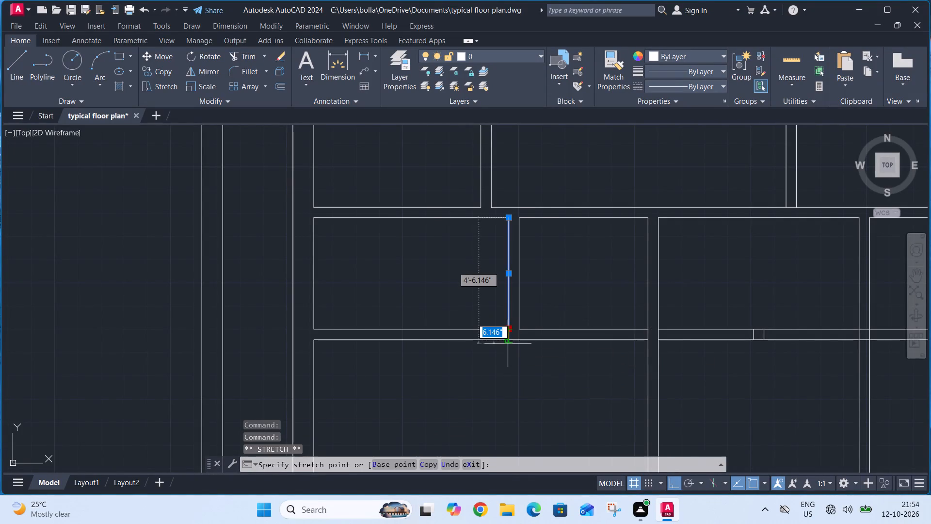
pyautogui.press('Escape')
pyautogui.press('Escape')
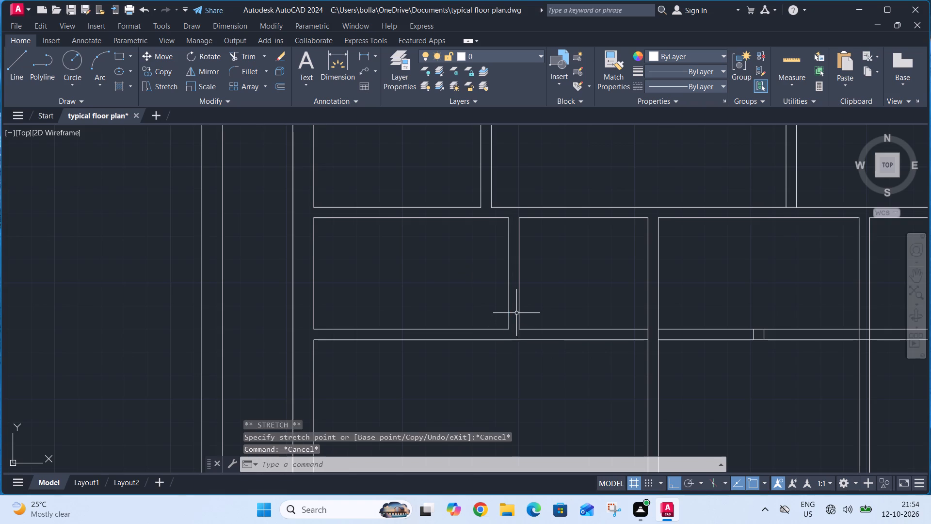
# Trim the junction of the horizontal partition below the top-row rooms with the right outer wall.
pyautogui.scroll(-3, 518, 285)
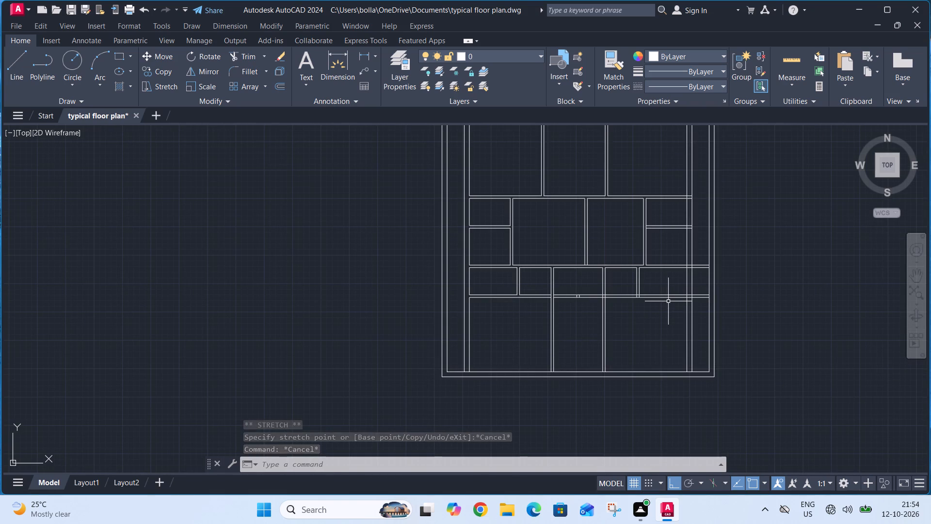
pyautogui.write('tr')
pyautogui.press('space')
pyautogui.scroll(2, 685, 191)
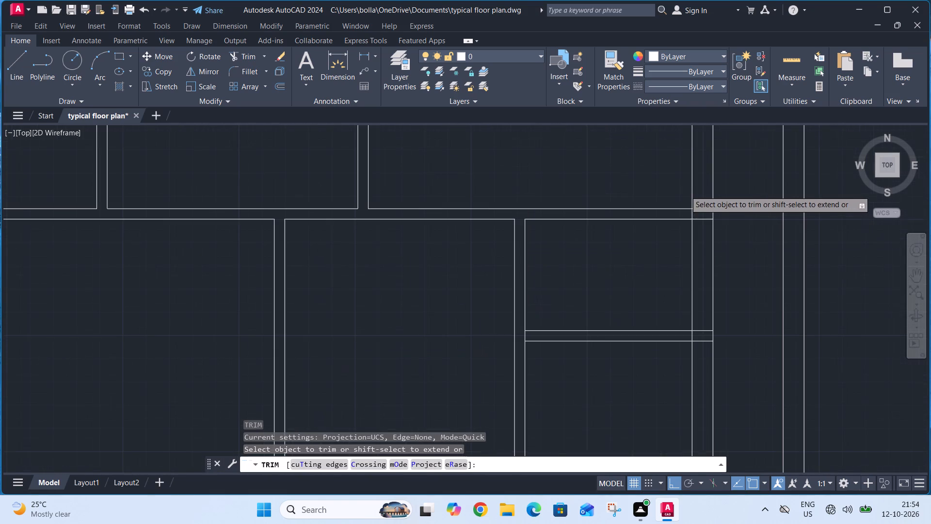
pyautogui.scroll(1, 685, 191)
pyautogui.click(702, 198)
pyautogui.click(702, 229)
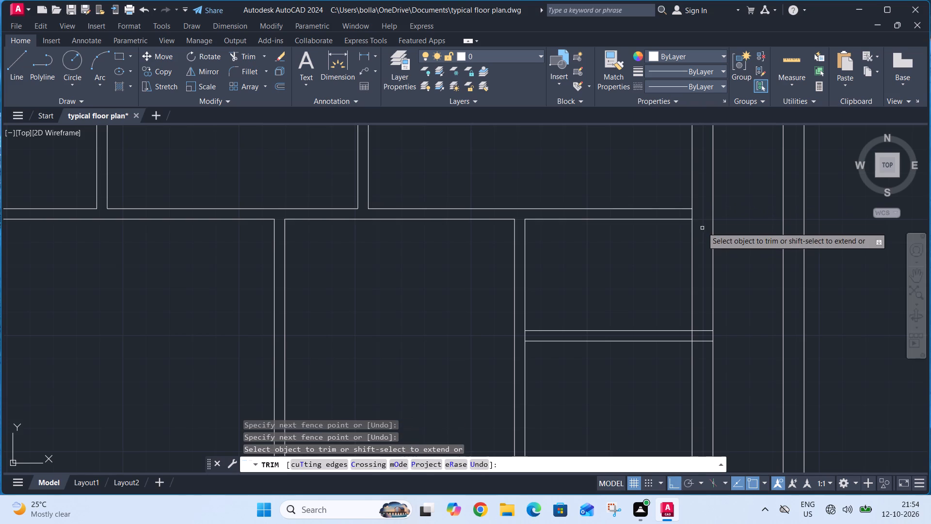
pyautogui.click(693, 213)
# Trim both ends of the right short horizontal partition where it meets the outer wall and the rightmost middle-row partition.
pyautogui.click(706, 302)
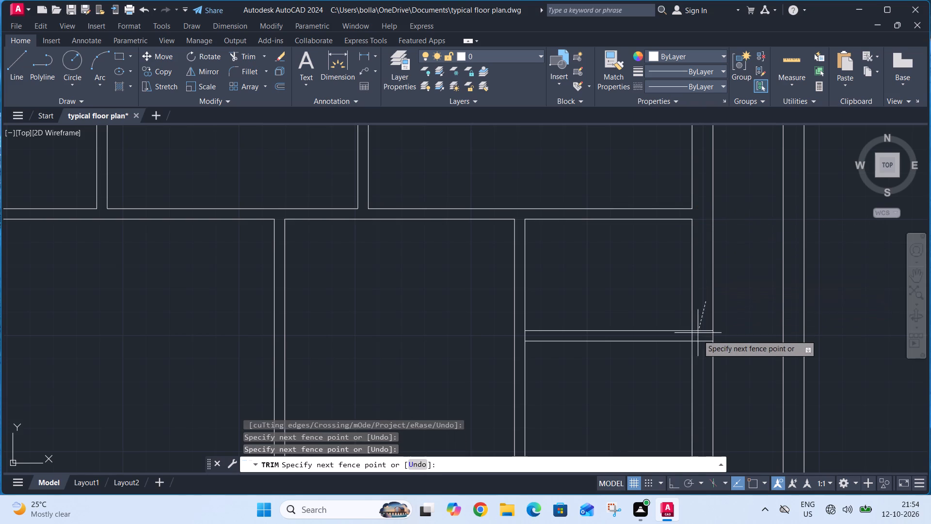
pyautogui.click(695, 346)
pyautogui.click(691, 337)
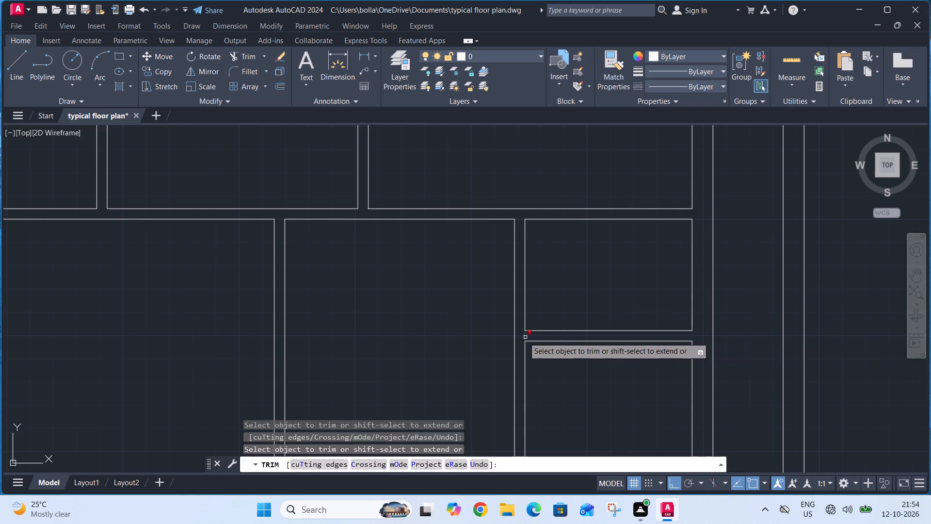
pyautogui.click(523, 335)
# Trim the junctions of the passage strip's upper and lower partitions with the right outer wall.
pyautogui.scroll(-3, 640, 260)
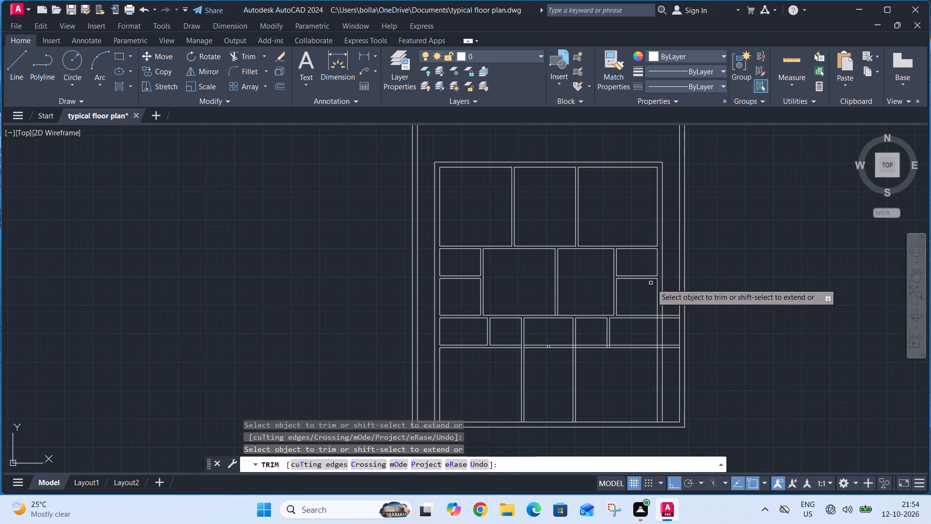
pyautogui.scroll(2, 656, 310)
pyautogui.click(692, 316)
pyautogui.click(695, 418)
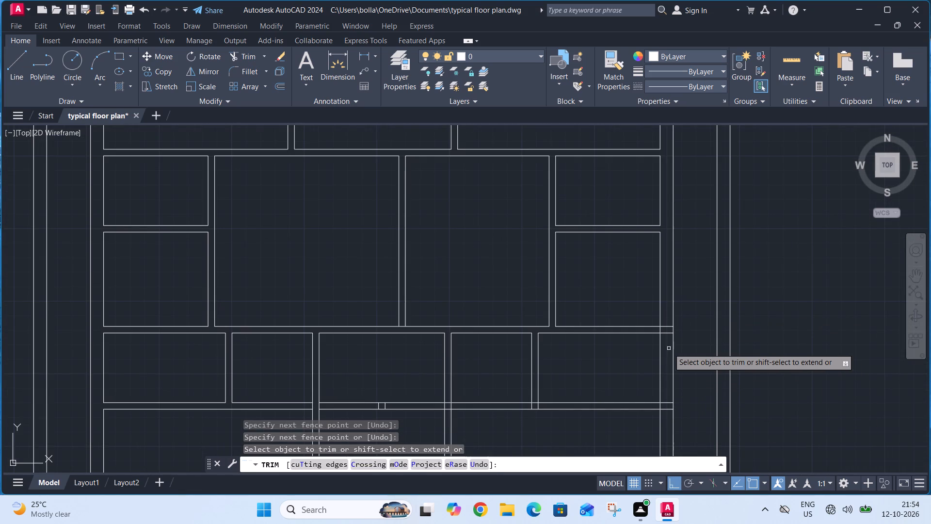
pyautogui.click(668, 348)
pyautogui.click(665, 316)
pyautogui.click(663, 423)
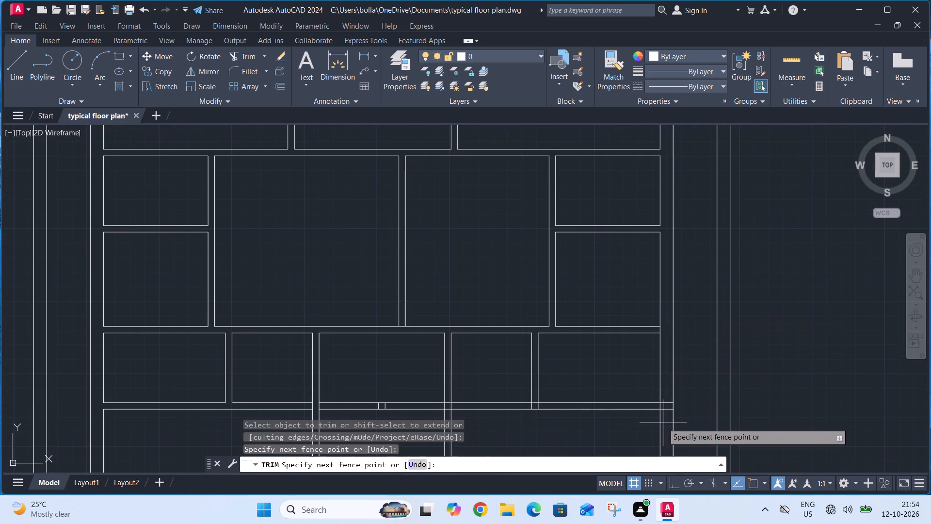
pyautogui.click(667, 395)
pyautogui.click(660, 405)
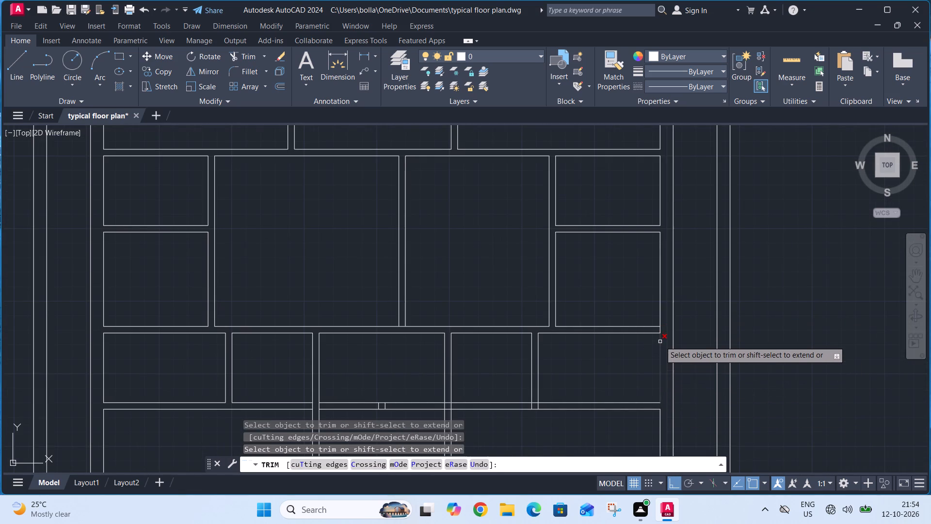
pyautogui.click(659, 329)
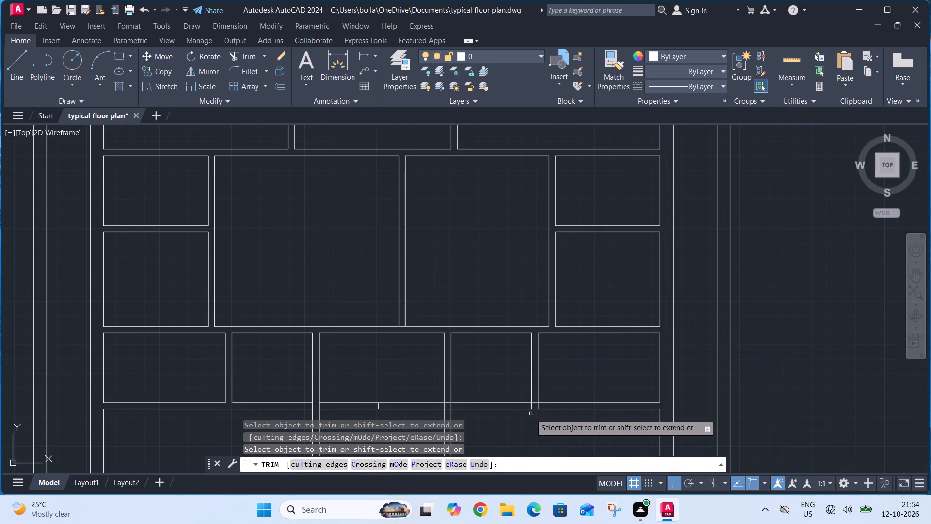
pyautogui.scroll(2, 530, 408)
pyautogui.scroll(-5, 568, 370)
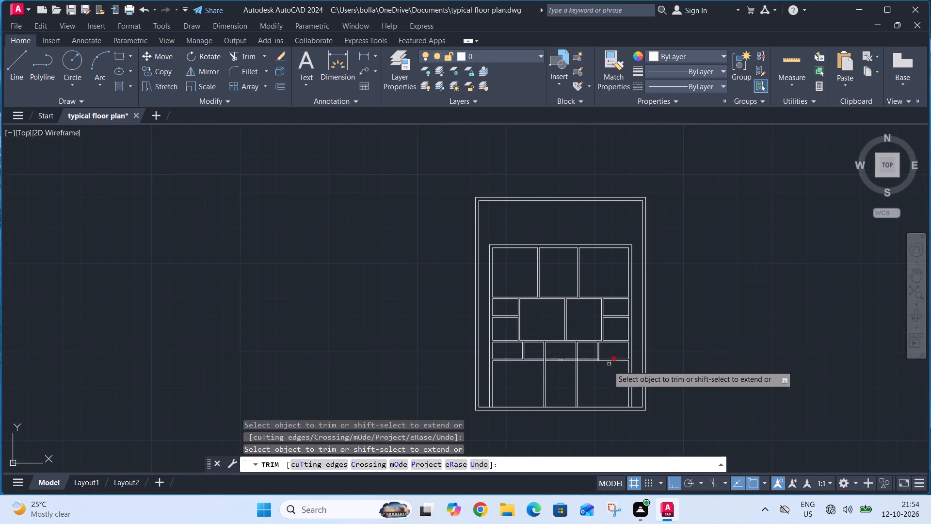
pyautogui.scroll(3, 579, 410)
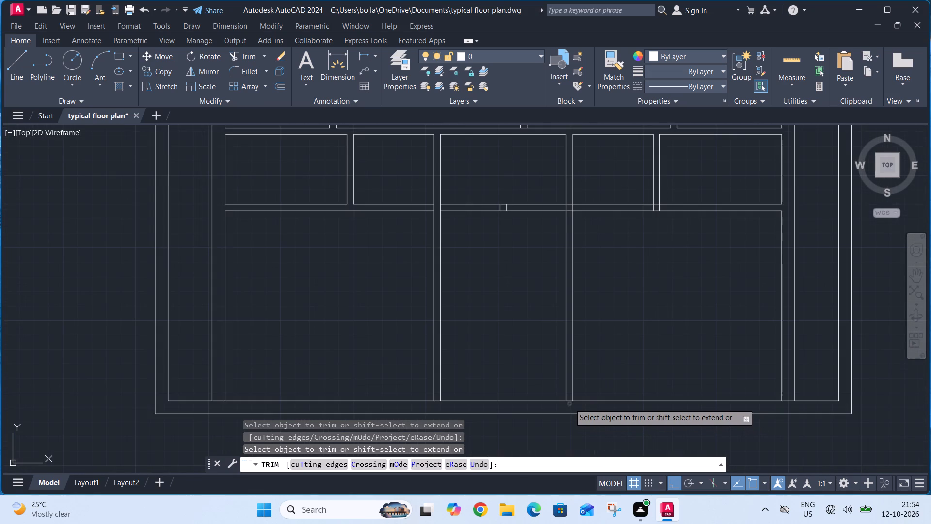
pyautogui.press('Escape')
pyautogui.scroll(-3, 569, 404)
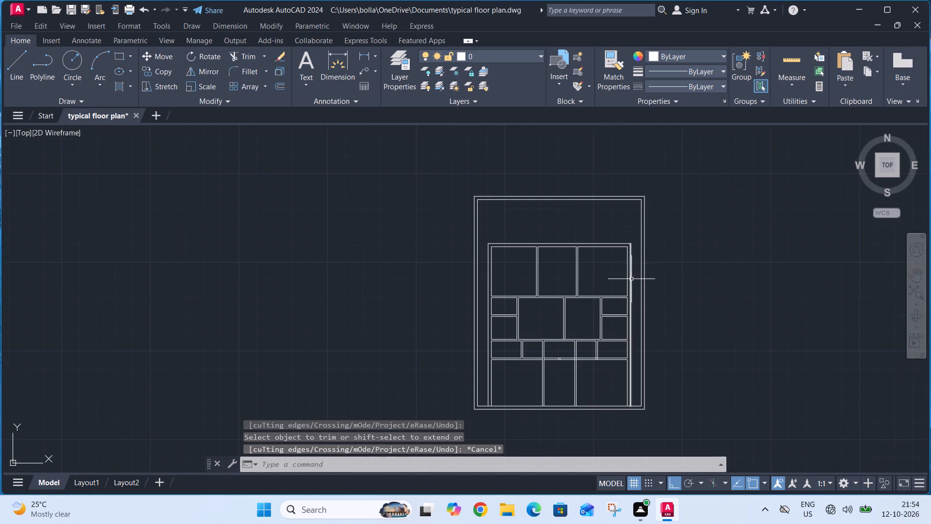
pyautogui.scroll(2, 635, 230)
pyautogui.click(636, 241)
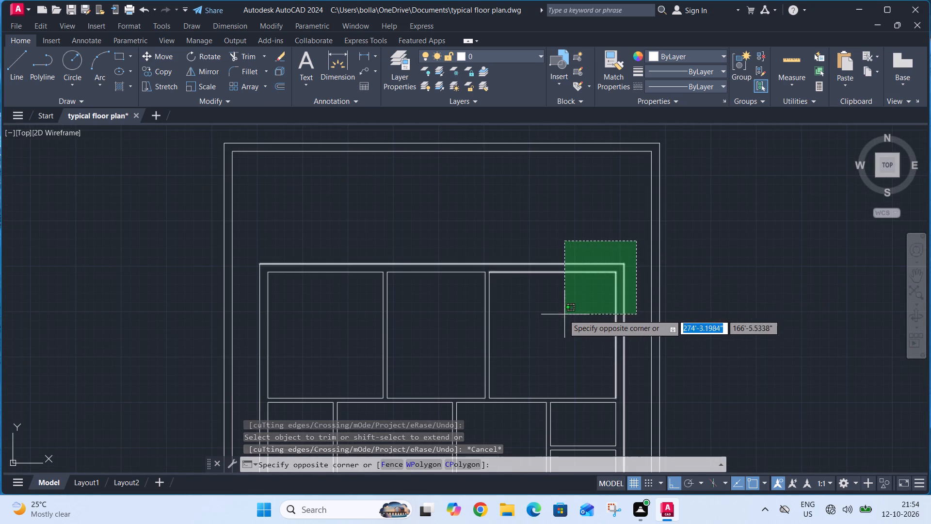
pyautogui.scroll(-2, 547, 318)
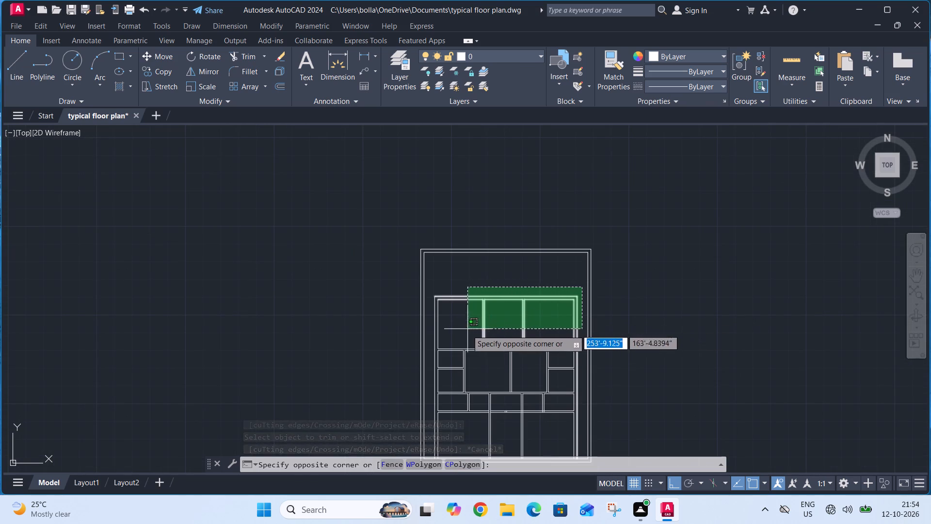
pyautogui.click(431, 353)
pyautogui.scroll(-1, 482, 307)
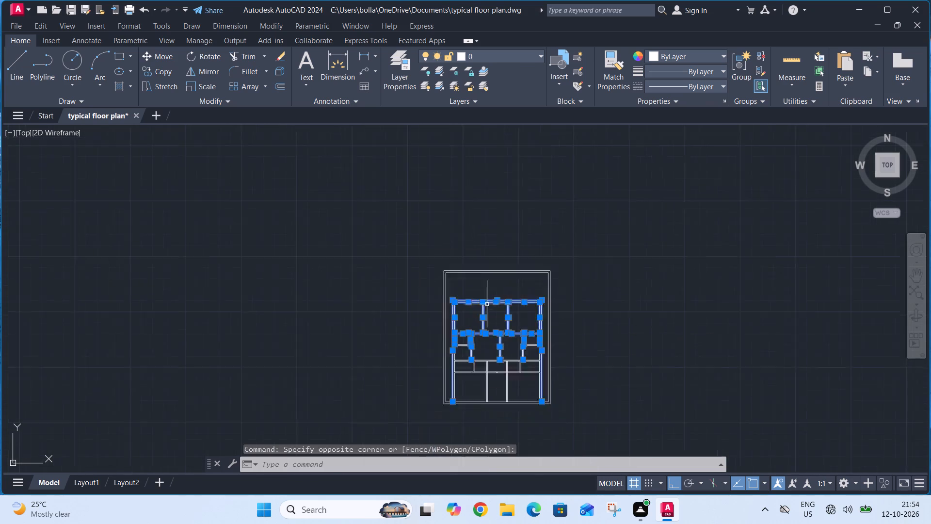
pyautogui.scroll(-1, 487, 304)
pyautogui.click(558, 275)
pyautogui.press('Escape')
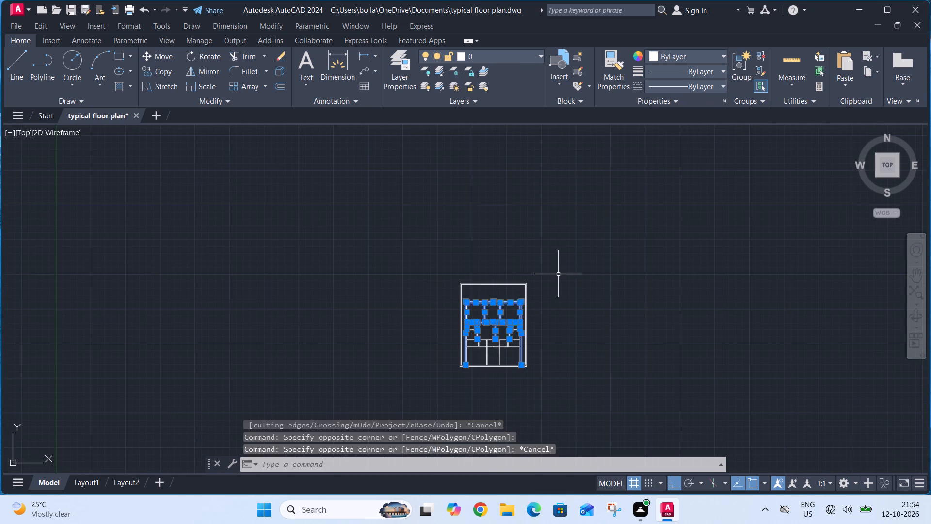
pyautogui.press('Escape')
# Copy the entire floor plan, including the outer boundary walls, horizontally to the empty area on its right.
pyautogui.click(559, 264)
pyautogui.click(450, 374)
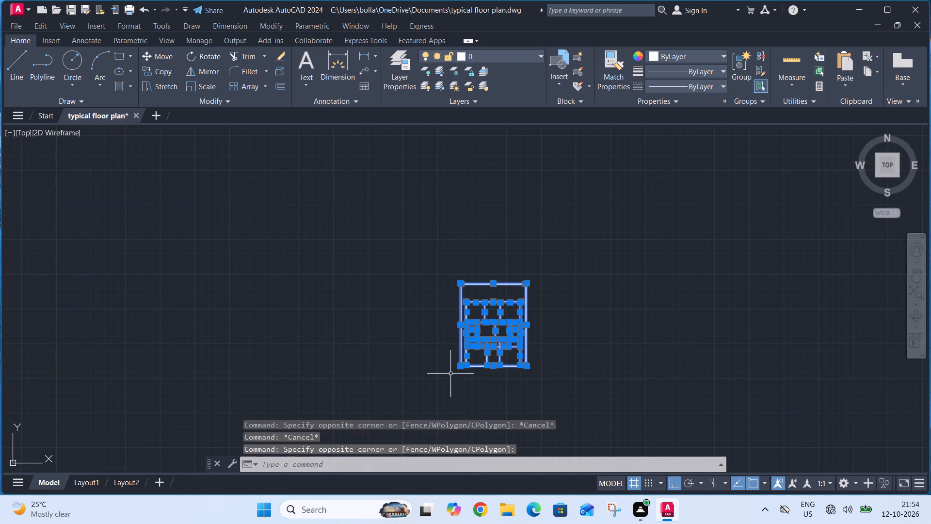
pyautogui.press('c')
pyautogui.write('o')
pyautogui.press('space')
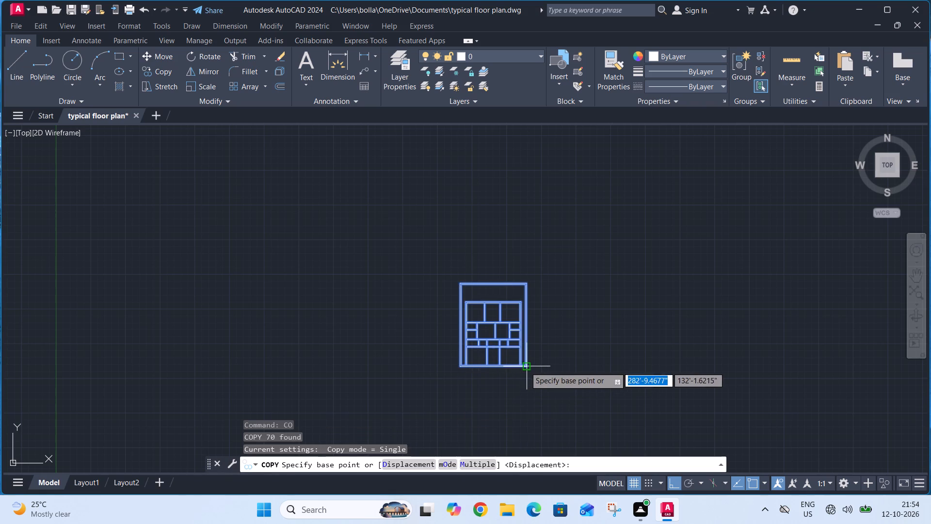
pyautogui.click(525, 367)
pyautogui.click(700, 382)
# Move all inner house walls and partitions of the original plan straight up 3' within the outer boundary.
pyautogui.scroll(1, 516, 305)
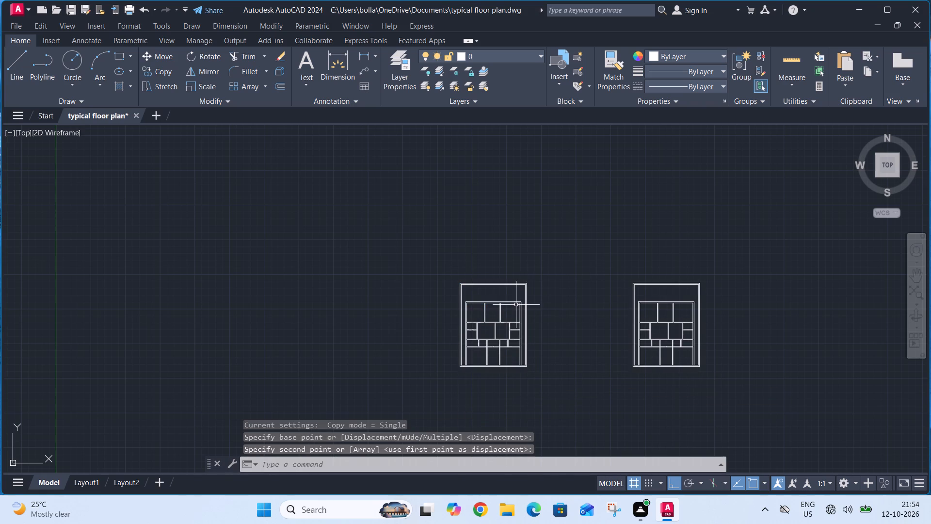
pyautogui.moveTo(516, 305); pyautogui.dragTo(515, 227, button='middle')
pyautogui.scroll(2, 515, 227)
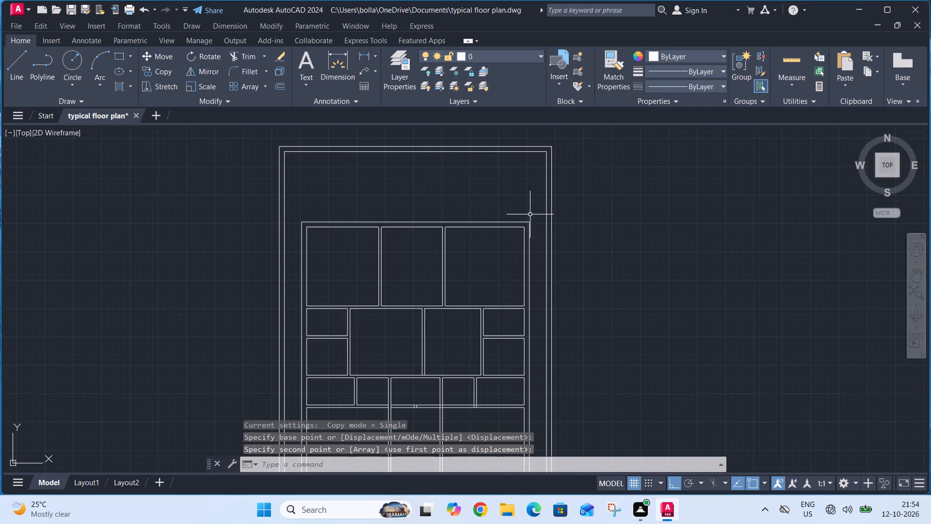
pyautogui.click(540, 212)
pyautogui.scroll(-1, 523, 248)
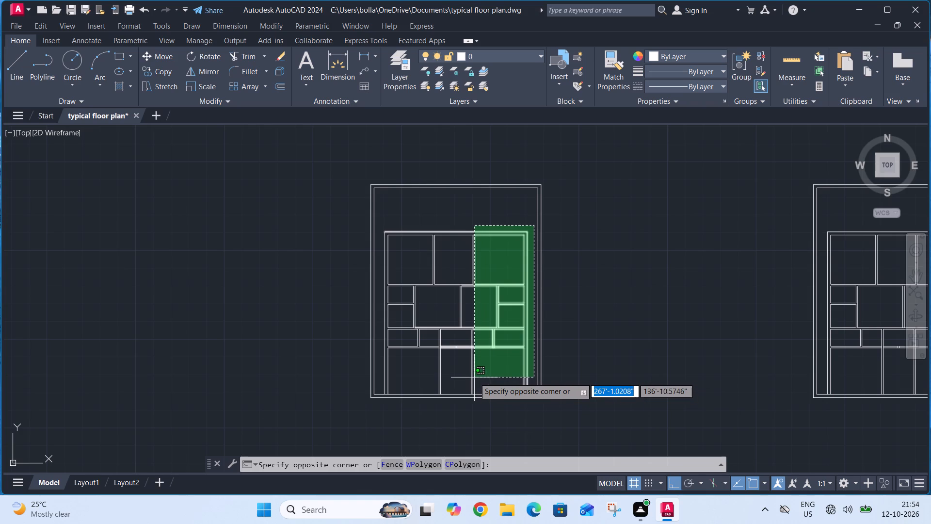
pyautogui.click(382, 382)
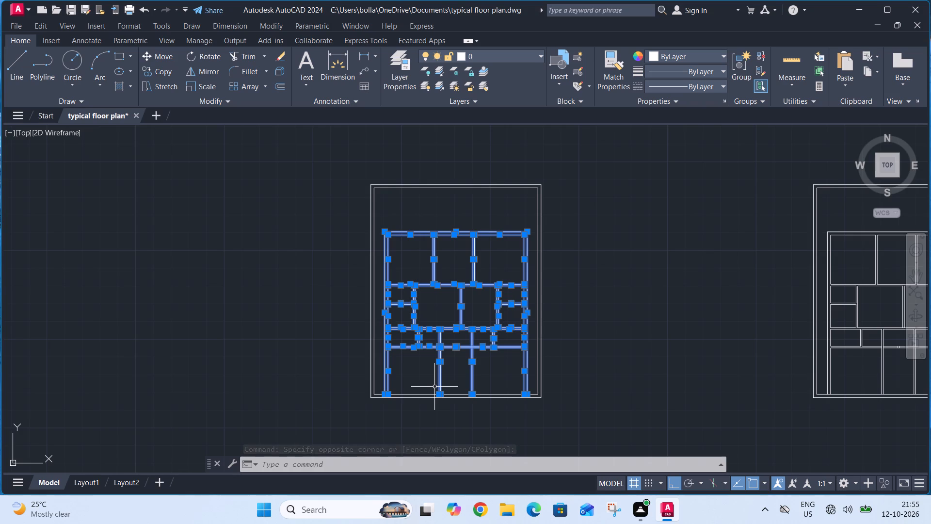
pyautogui.write('m')
pyautogui.press('space')
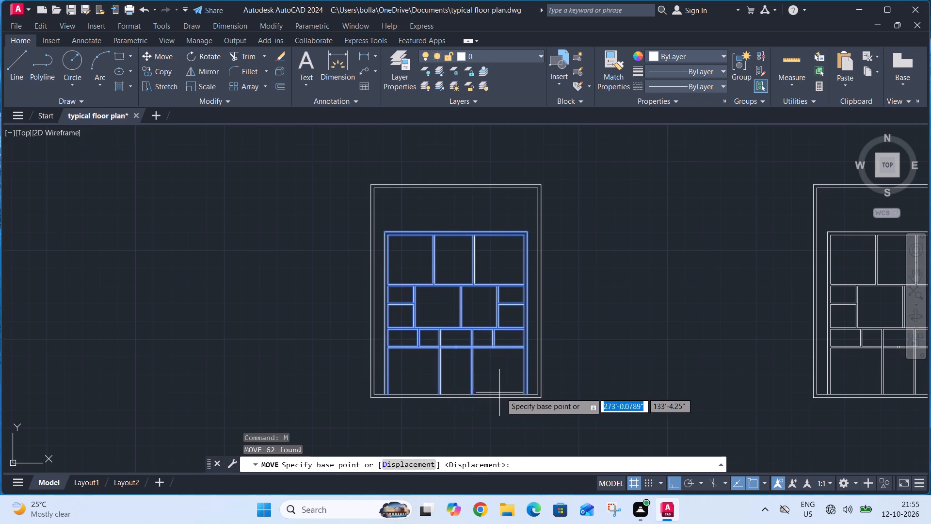
pyautogui.click(530, 392)
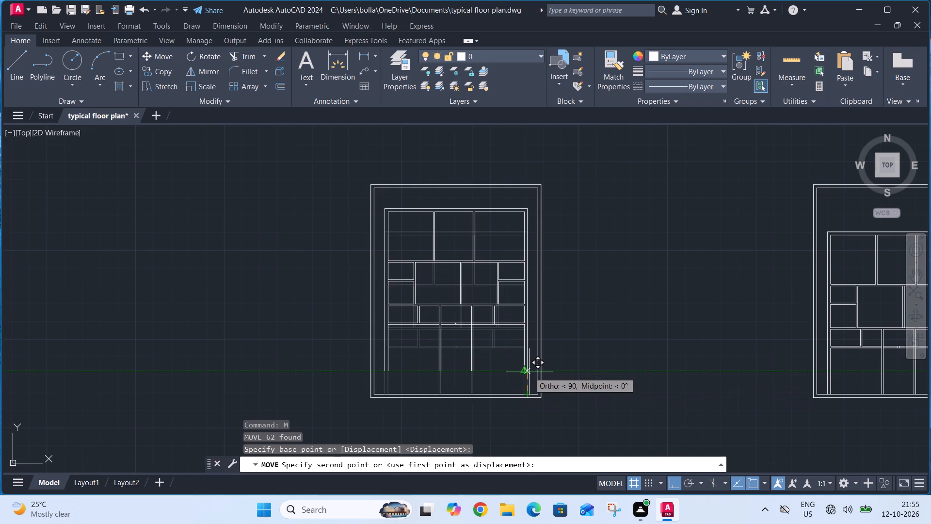
pyautogui.press('F8')
pyautogui.press('F8')
pyautogui.write("3'")
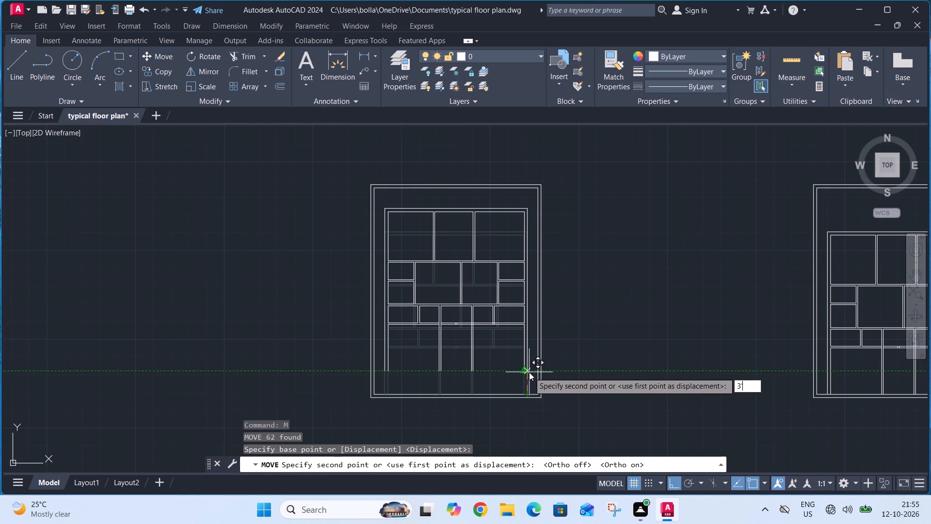
pyautogui.press('Return')
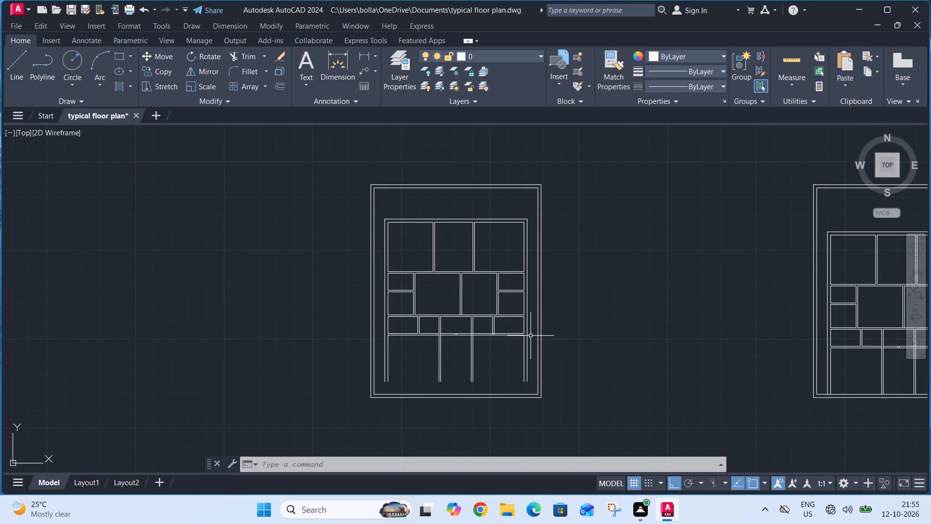
# Move the inner house walls and partitions of the original plan straight up by 9".
pyautogui.click(530, 213)
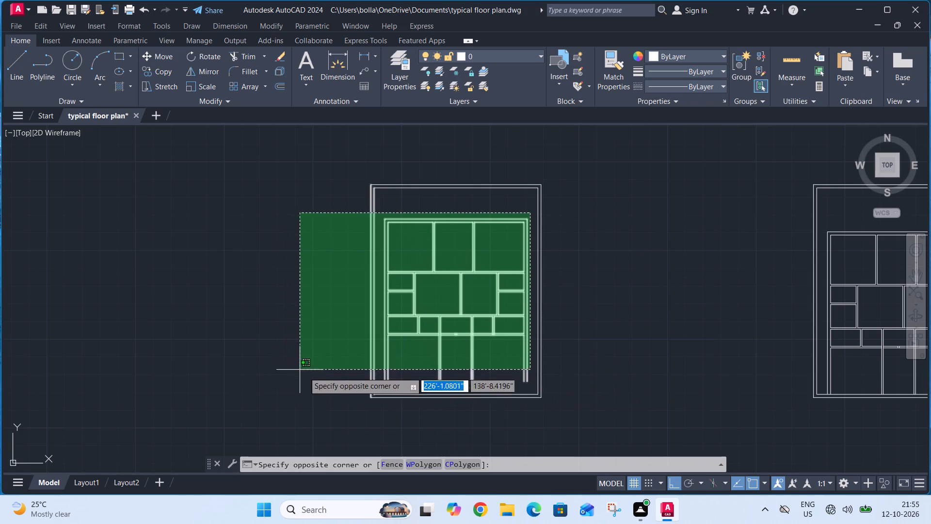
pyautogui.click(380, 388)
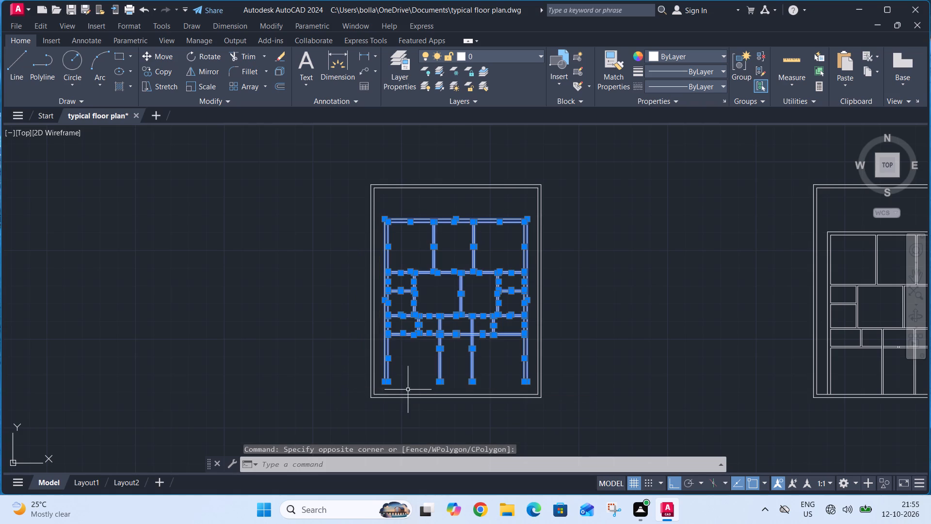
pyautogui.write('m')
pyautogui.press('space')
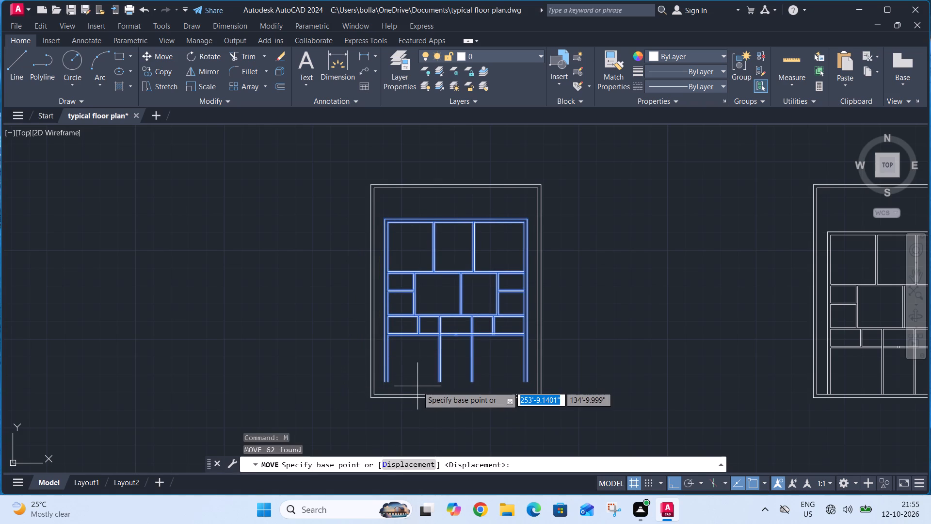
pyautogui.click(528, 383)
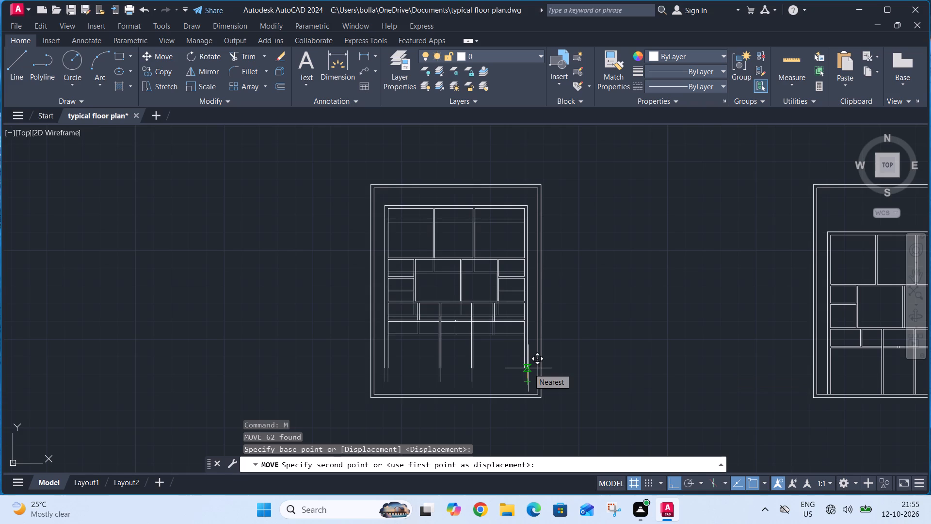
pyautogui.press('9')
pyautogui.hotkey('shift', '"')
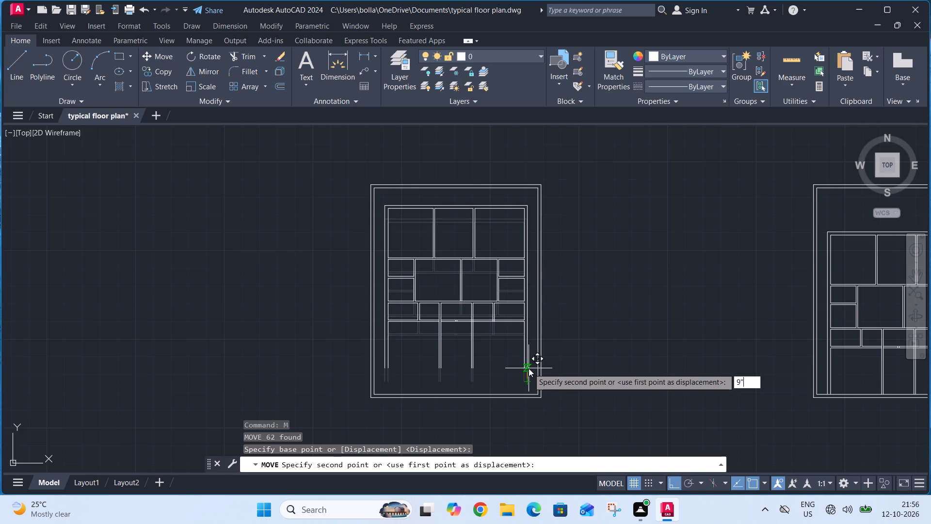
pyautogui.press('Return')
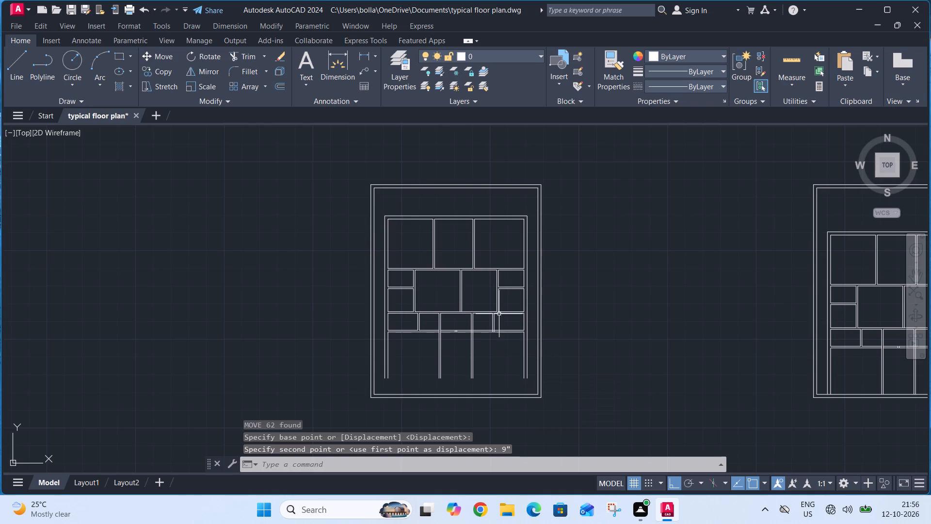
# Move the inner house walls and partitions of the original plan straight up by 4.5".
pyautogui.click(380, 212)
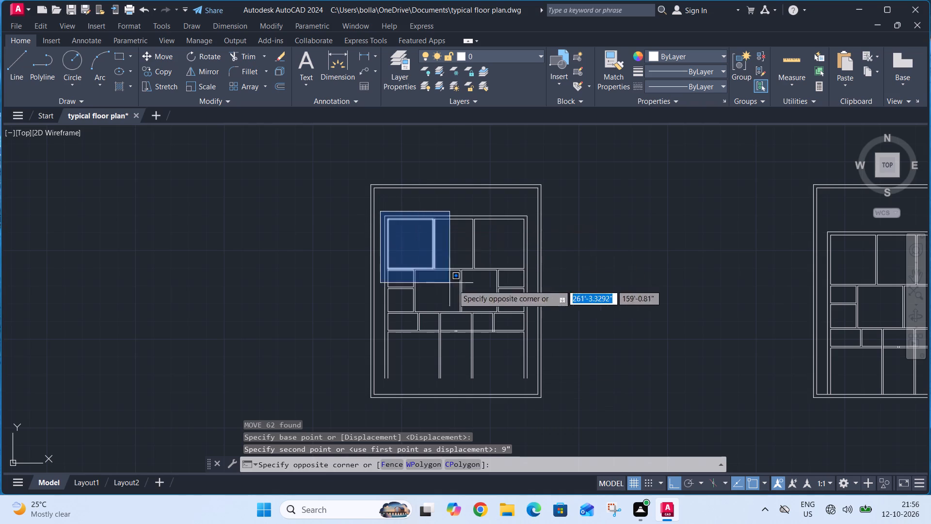
pyautogui.click(529, 384)
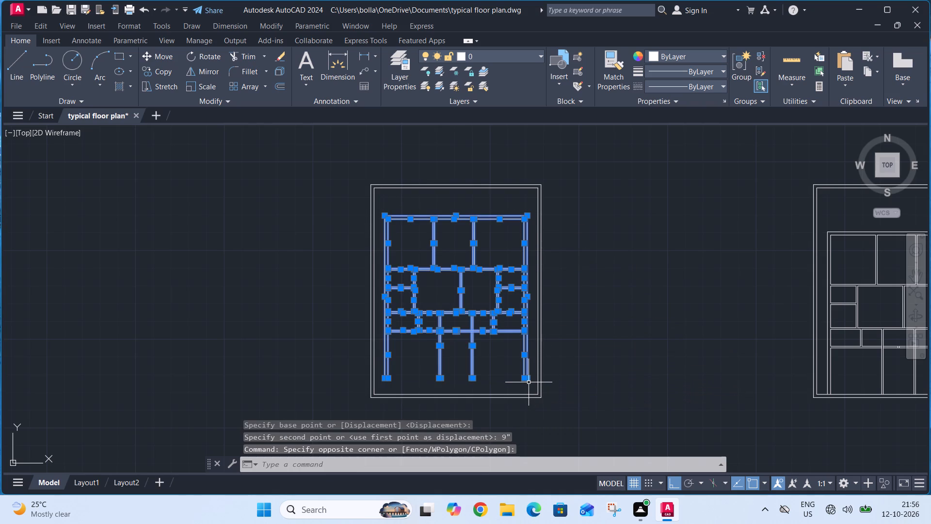
pyautogui.write('m')
pyautogui.press('space')
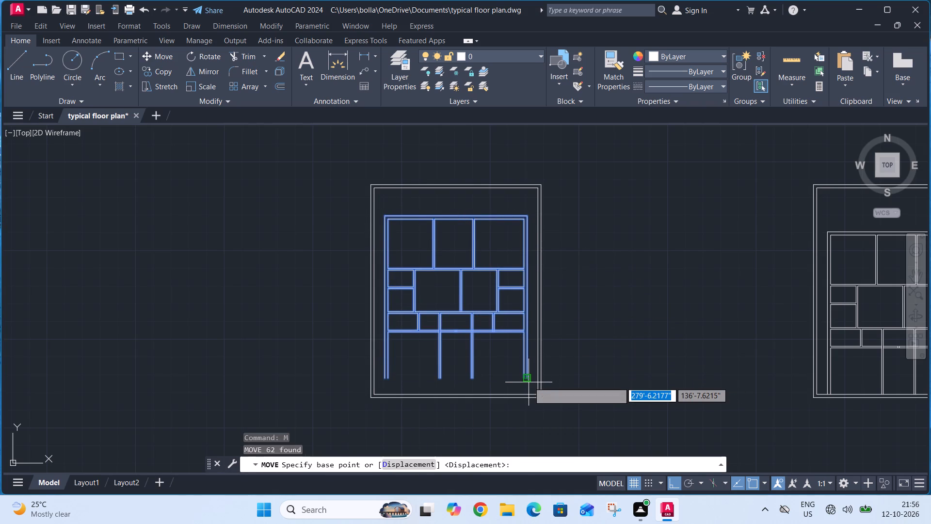
pyautogui.click(528, 382)
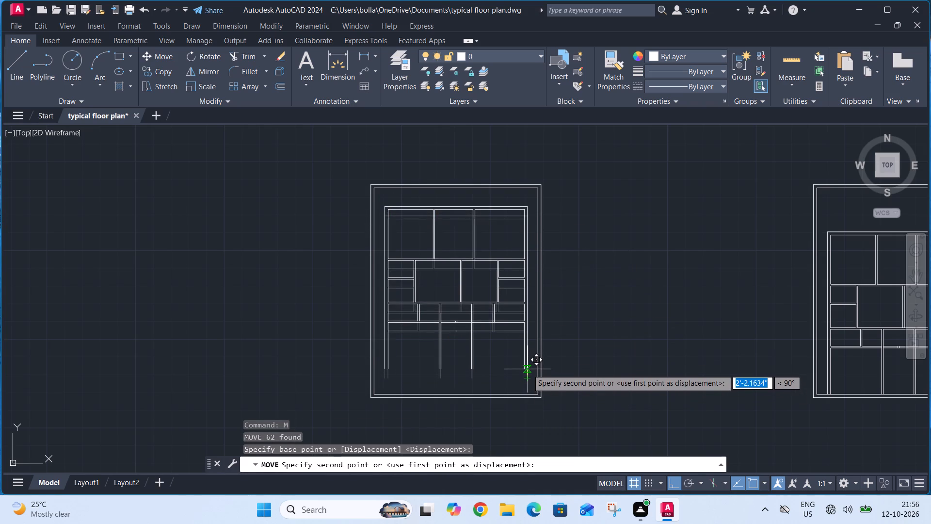
pyautogui.write('4.5"')
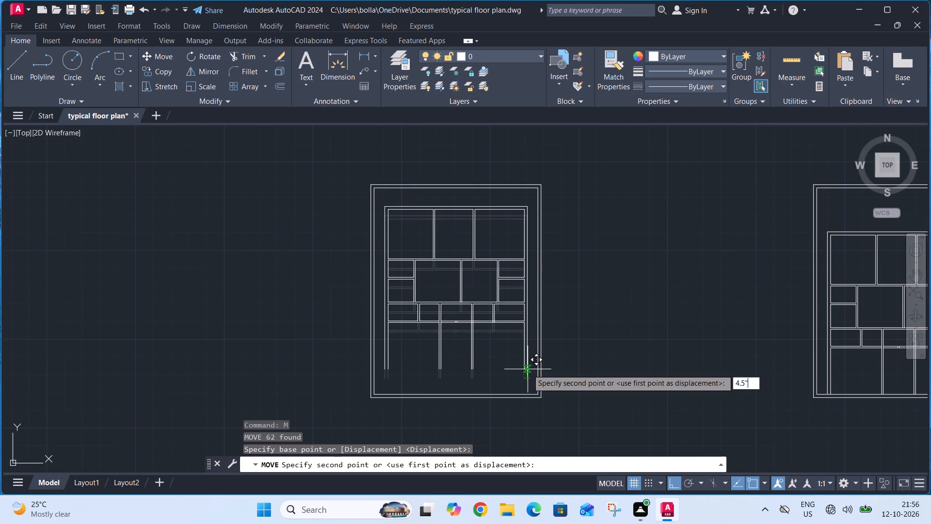
pyautogui.press('Return')
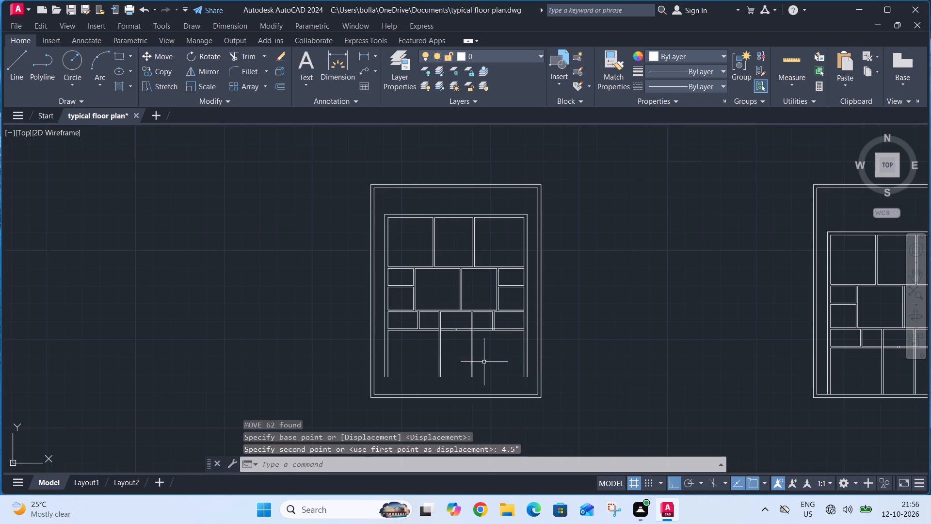
# Measure the vertical gap between the open lower end of the house's right wall and the boundary's inner line with a linear dimension.
pyautogui.scroll(2, 457, 393)
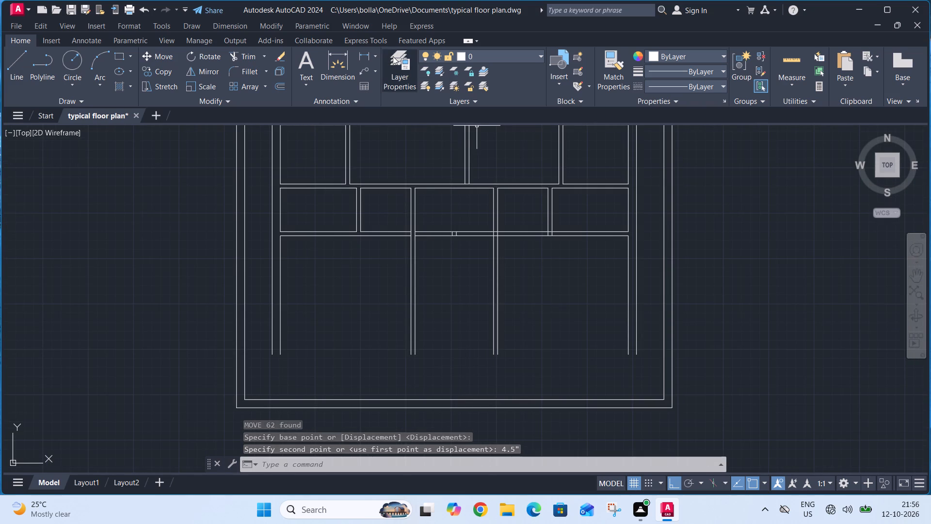
pyautogui.click(365, 53)
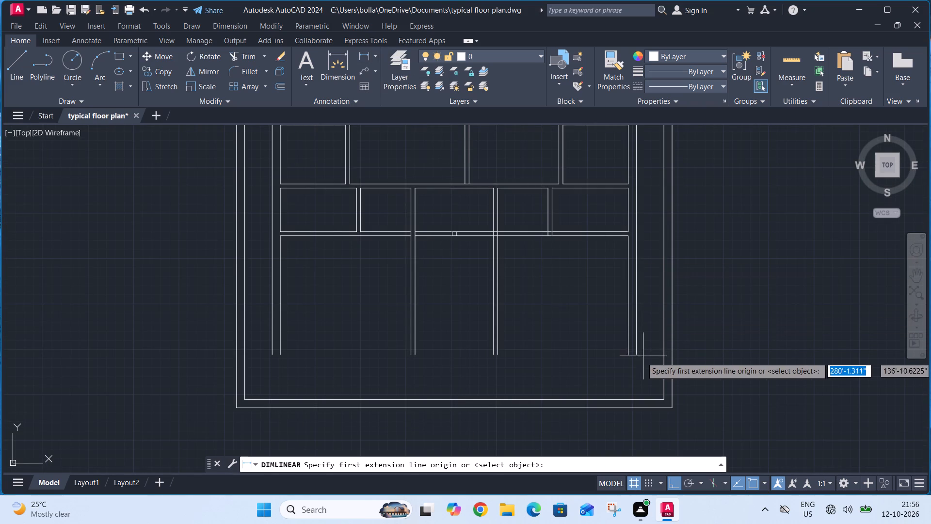
pyautogui.click(639, 357)
pyautogui.click(638, 400)
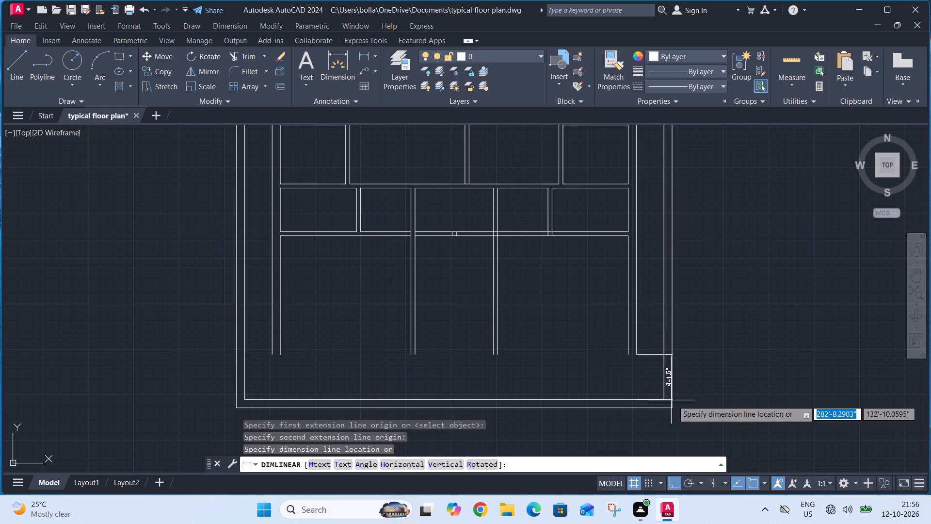
pyautogui.scroll(3, 700, 402)
pyautogui.press('Escape')
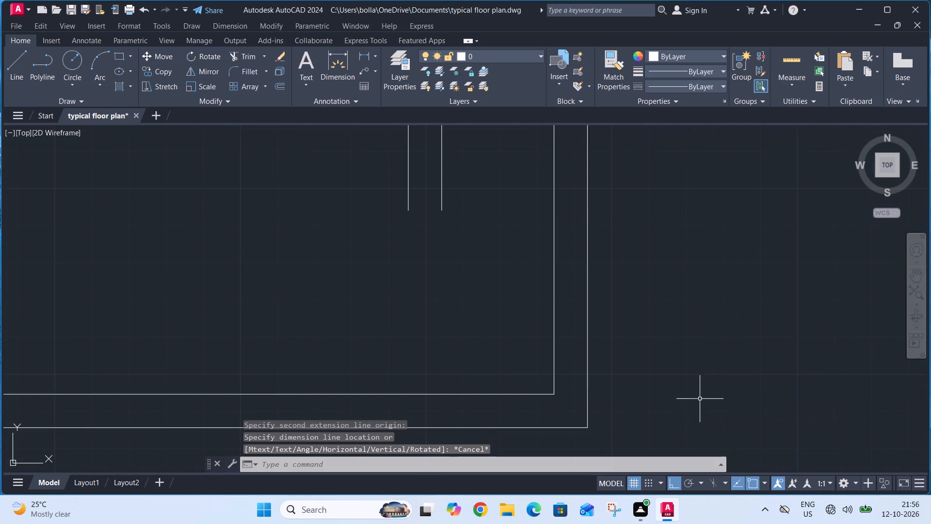
# Draw a horizontal line closing the bottom of the house between the outer faces of its right and left walls.
pyautogui.scroll(-4, 690, 366)
pyautogui.press('l')
pyautogui.press('space')
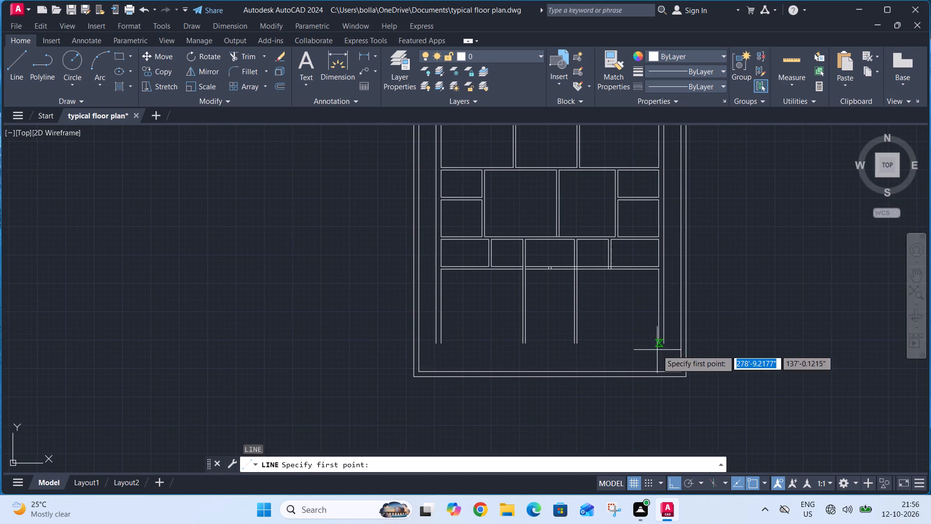
pyautogui.click(664, 344)
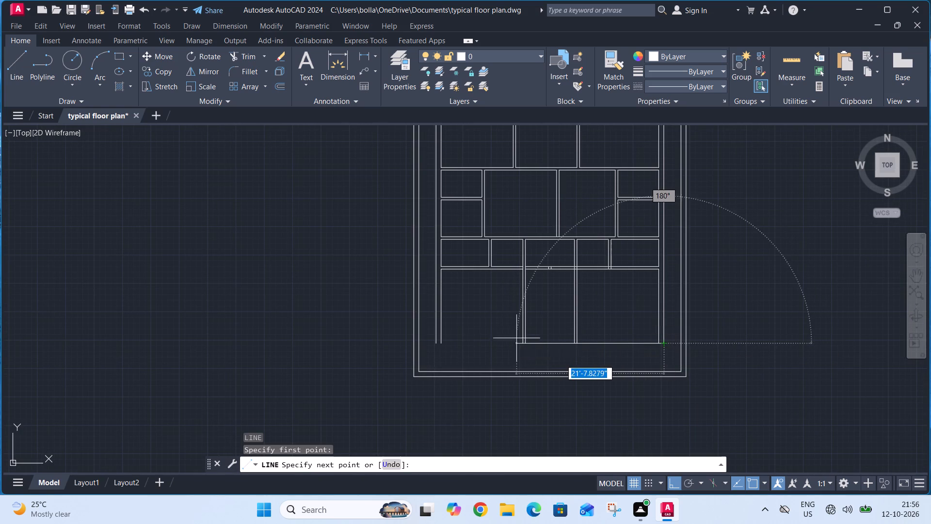
pyautogui.click(434, 344)
pyautogui.press('Escape')
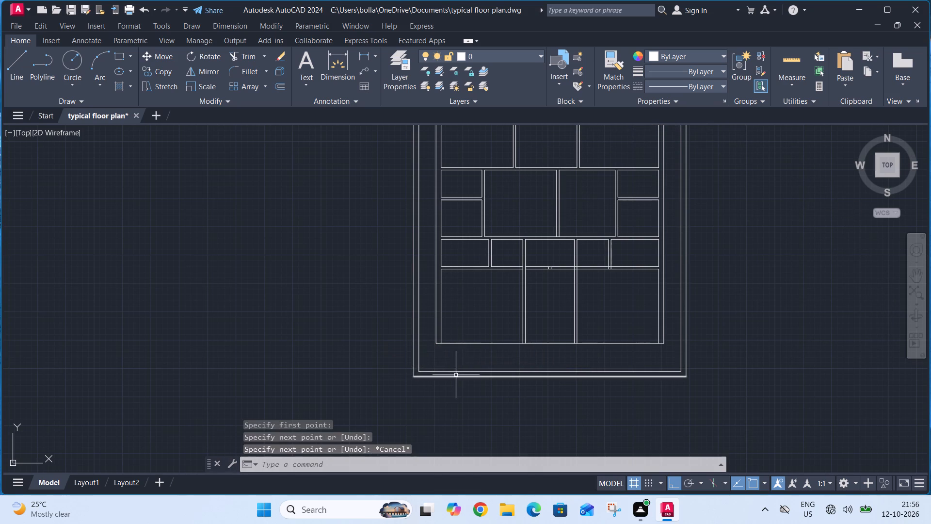
# Offset the line closing the bottom of the house 9" downward to form the bottom wall.
pyautogui.scroll(1, 450, 346)
pyautogui.write('o')
pyautogui.press('space')
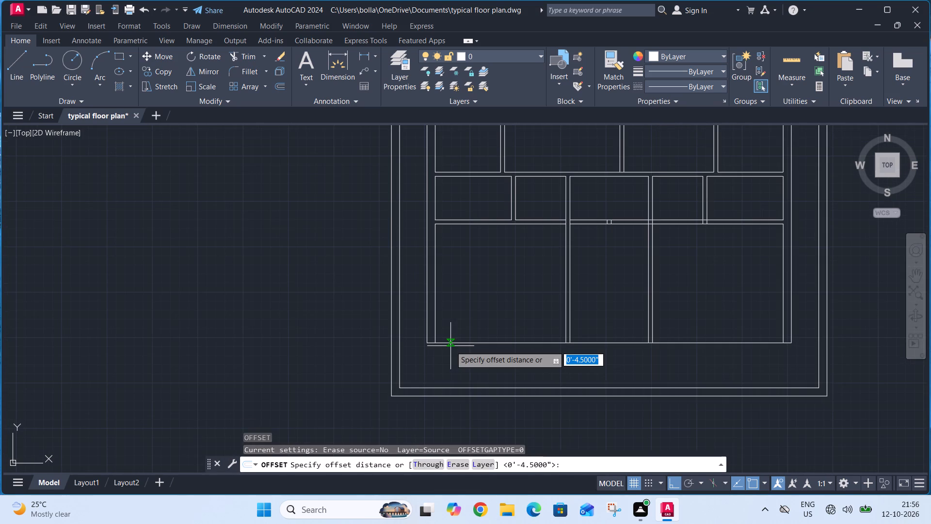
pyautogui.write('9"')
pyautogui.press('Return')
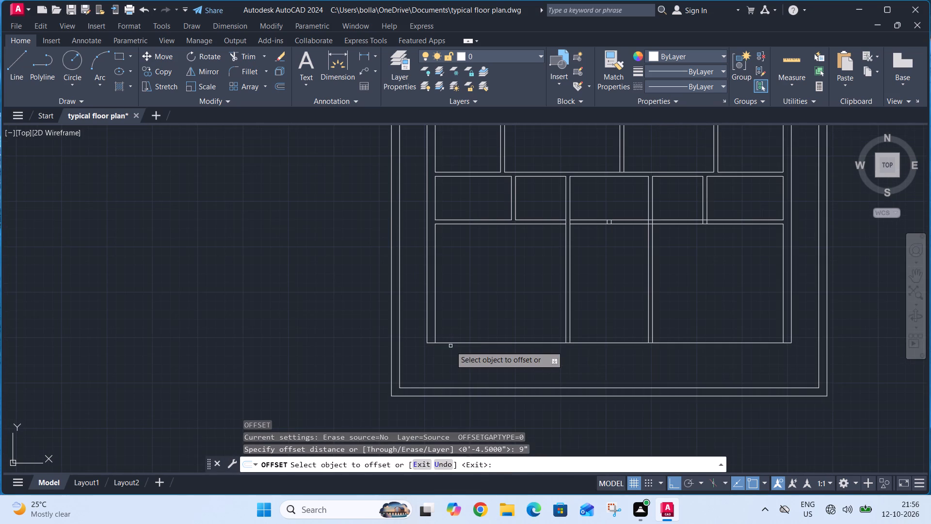
pyautogui.click(461, 344)
pyautogui.click(464, 357)
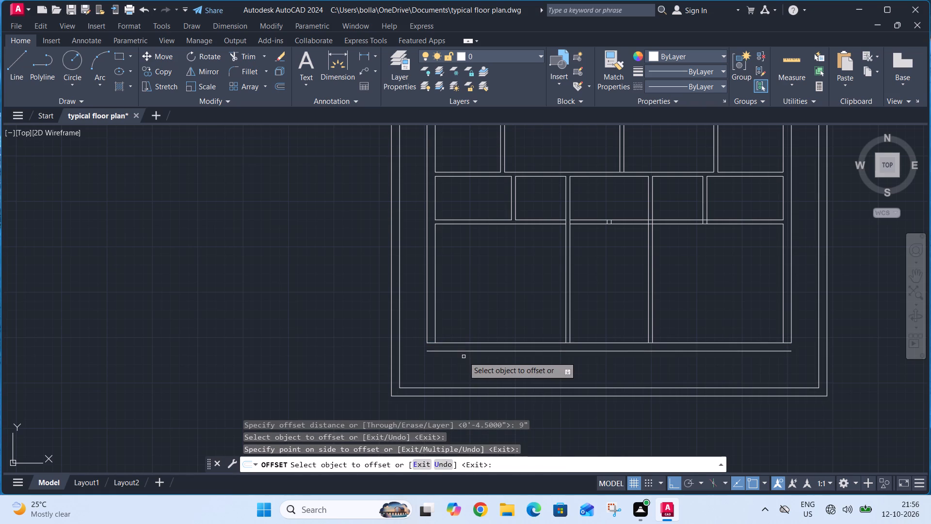
pyautogui.press('Escape')
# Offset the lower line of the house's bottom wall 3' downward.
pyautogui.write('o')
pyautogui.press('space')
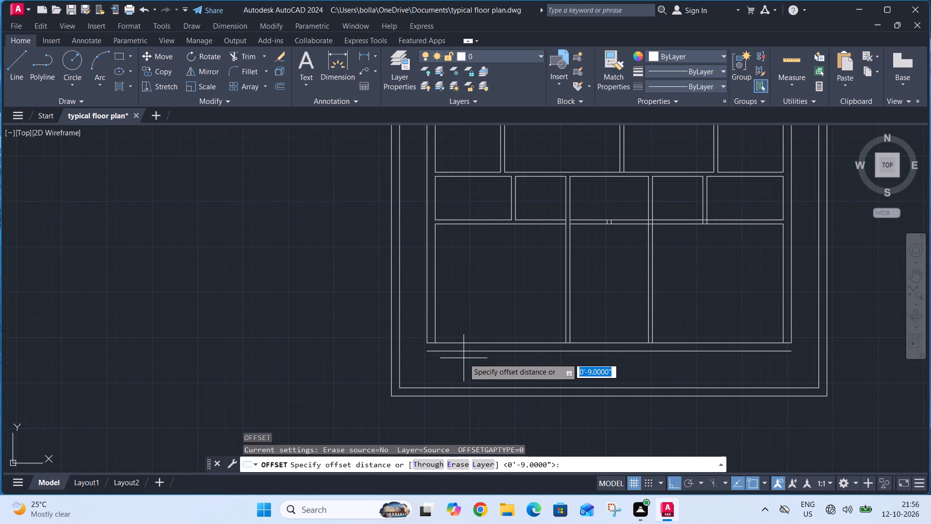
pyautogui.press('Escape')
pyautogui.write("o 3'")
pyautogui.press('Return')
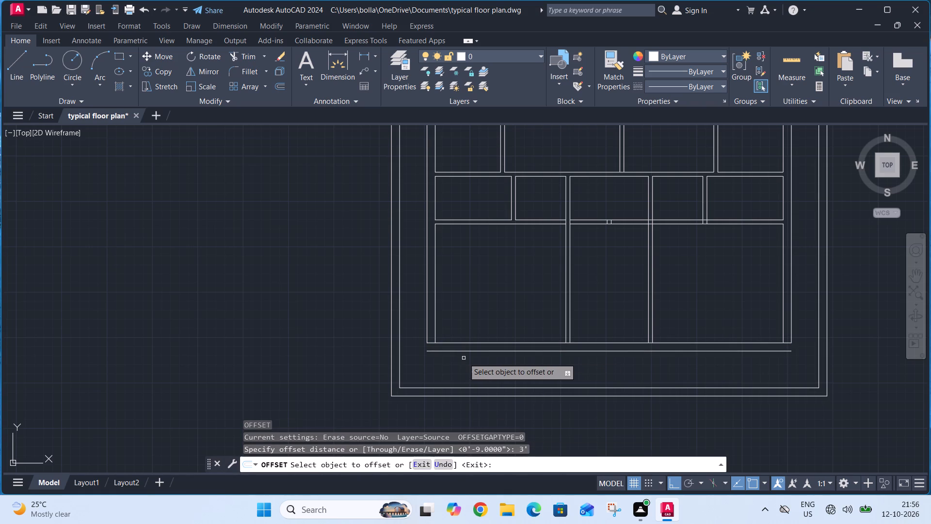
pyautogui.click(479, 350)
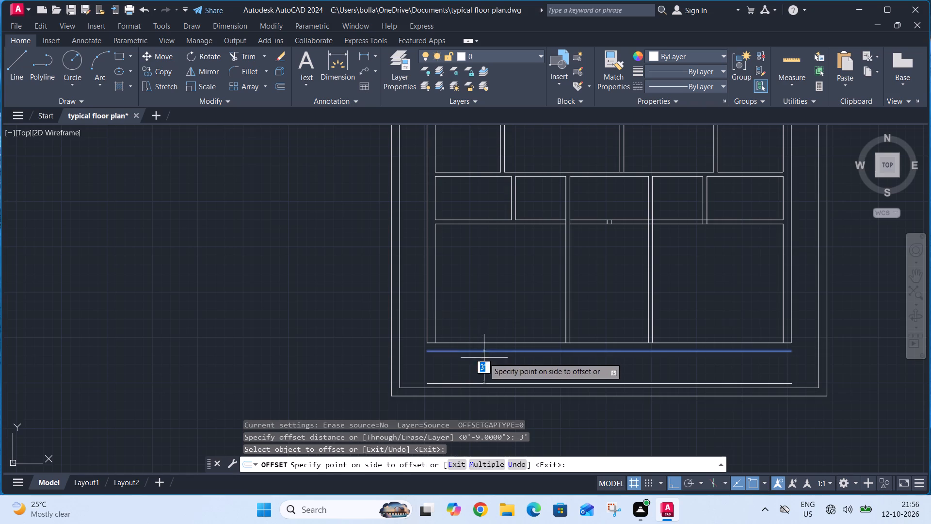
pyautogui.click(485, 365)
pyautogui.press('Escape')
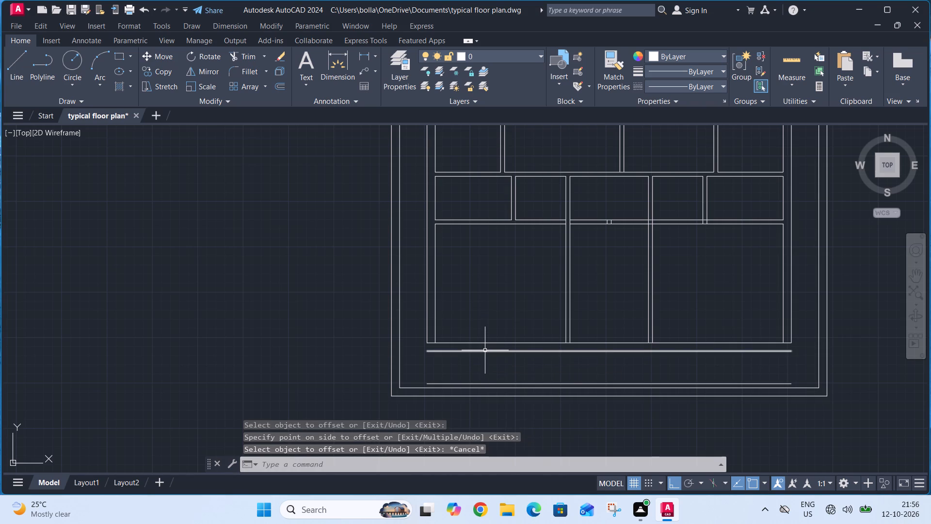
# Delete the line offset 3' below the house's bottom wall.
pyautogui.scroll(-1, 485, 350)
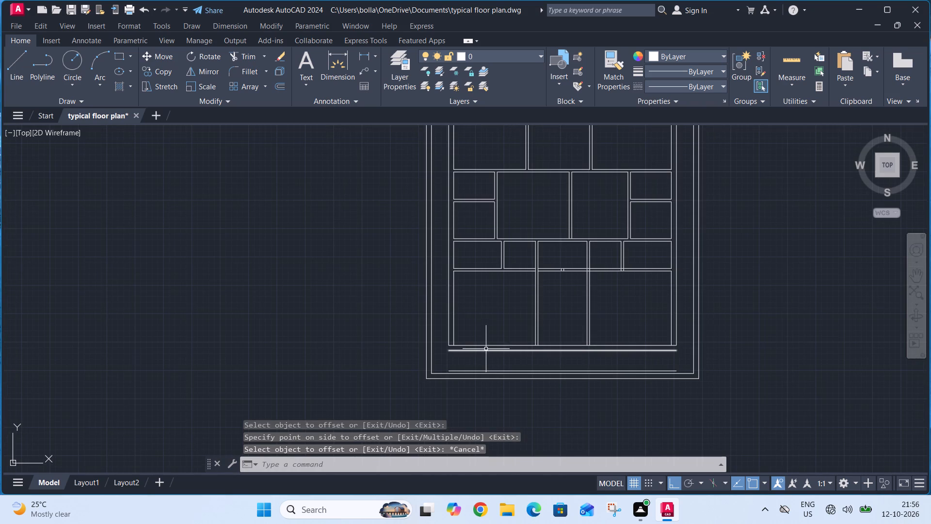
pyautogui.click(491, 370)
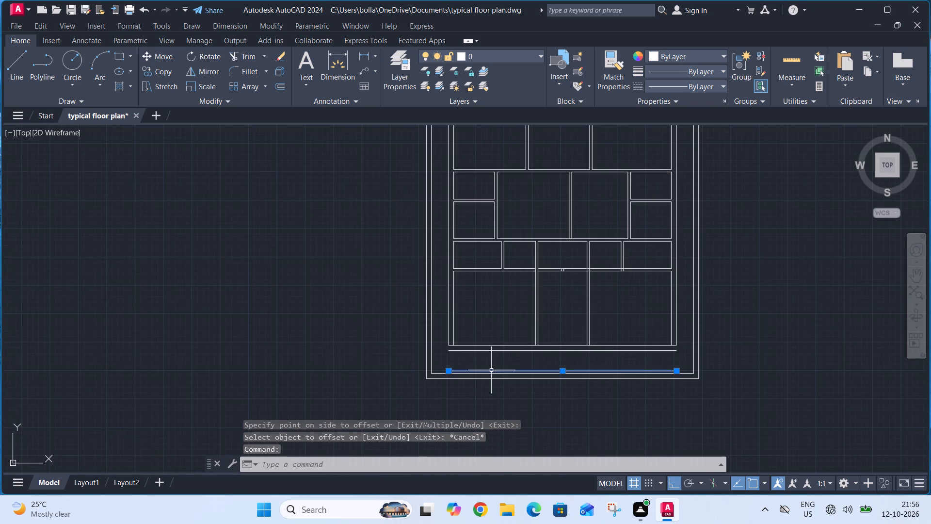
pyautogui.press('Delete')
# Move all the house walls and partitions, including the new bottom wall lines, straight up by 9".
pyautogui.scroll(-1, 493, 360)
pyautogui.click(612, 184)
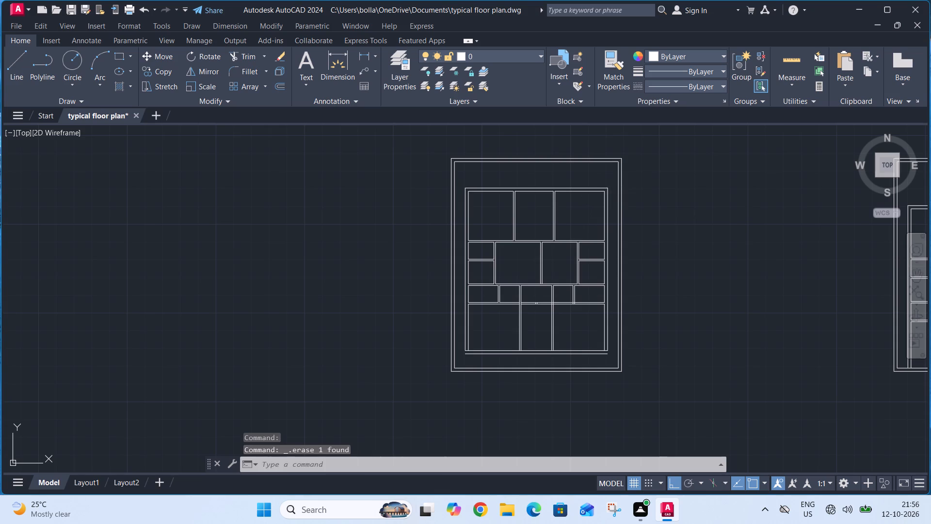
pyautogui.click(463, 364)
pyautogui.press('m')
pyautogui.press('space')
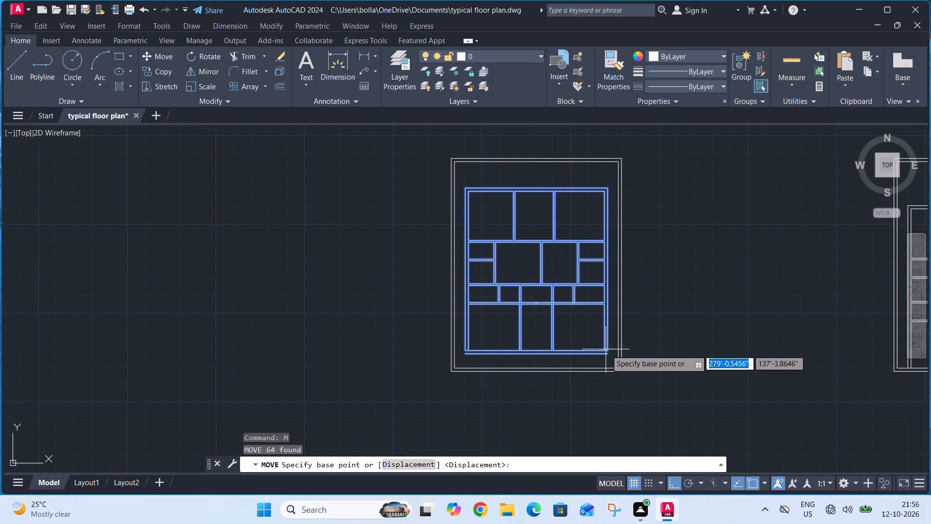
pyautogui.click(606, 353)
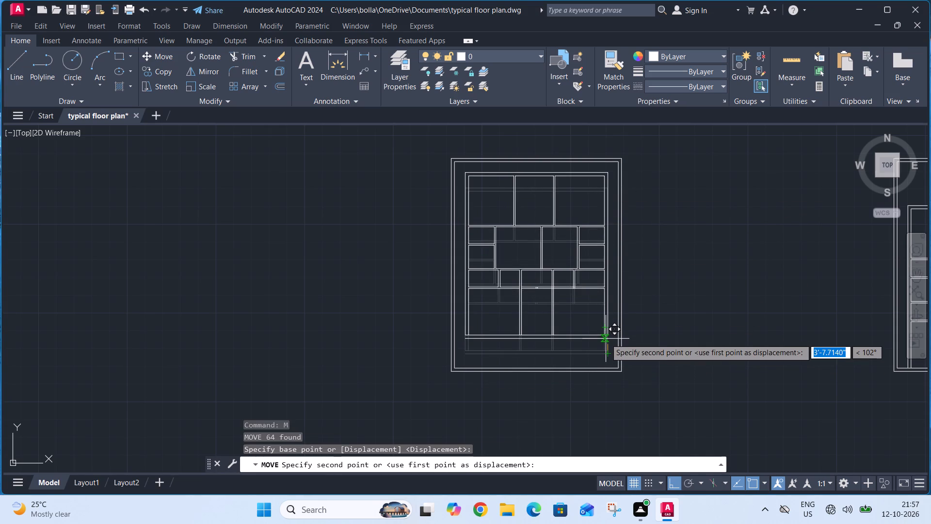
pyautogui.write('9"')
pyautogui.press('Return')
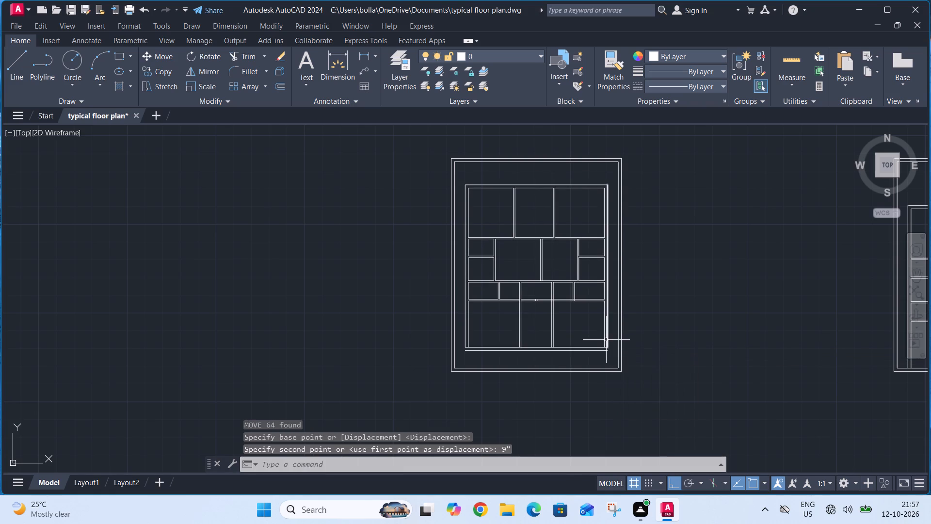
# Offset the lower line of the house's bottom wall 3' downward.
pyautogui.write('o')
pyautogui.press('space')
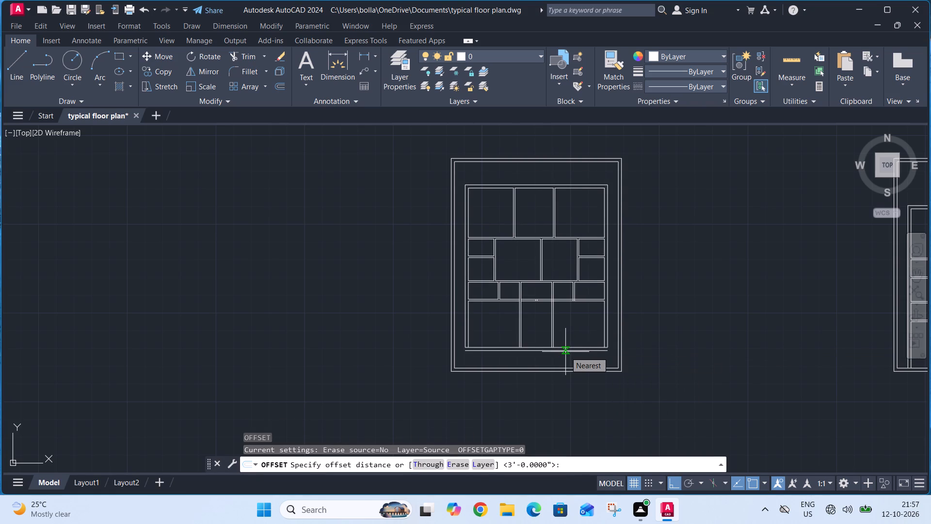
pyautogui.write("3'")
pyautogui.press('Return')
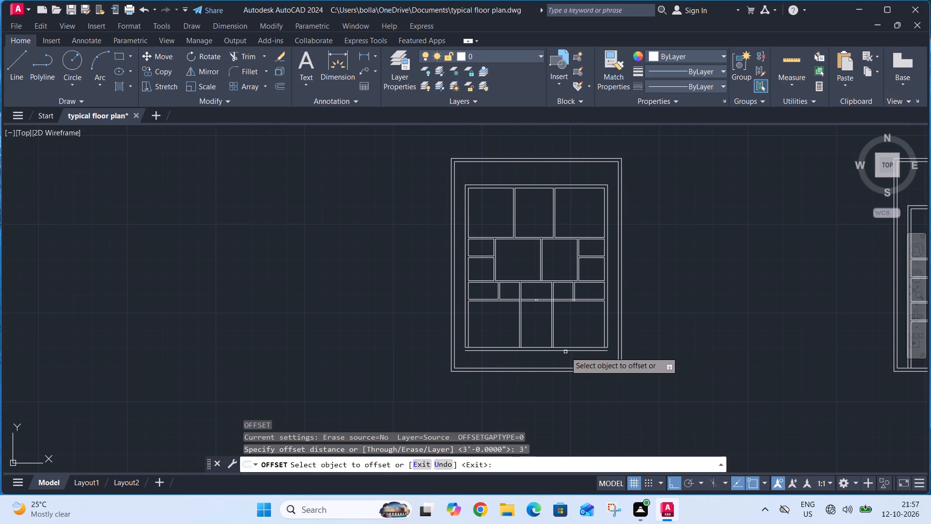
pyautogui.scroll(1, 564, 350)
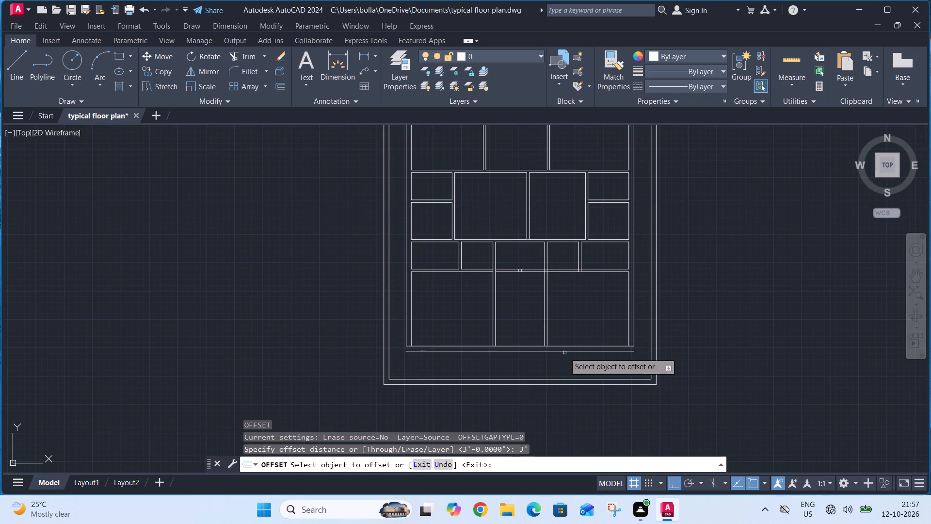
pyautogui.click(565, 349)
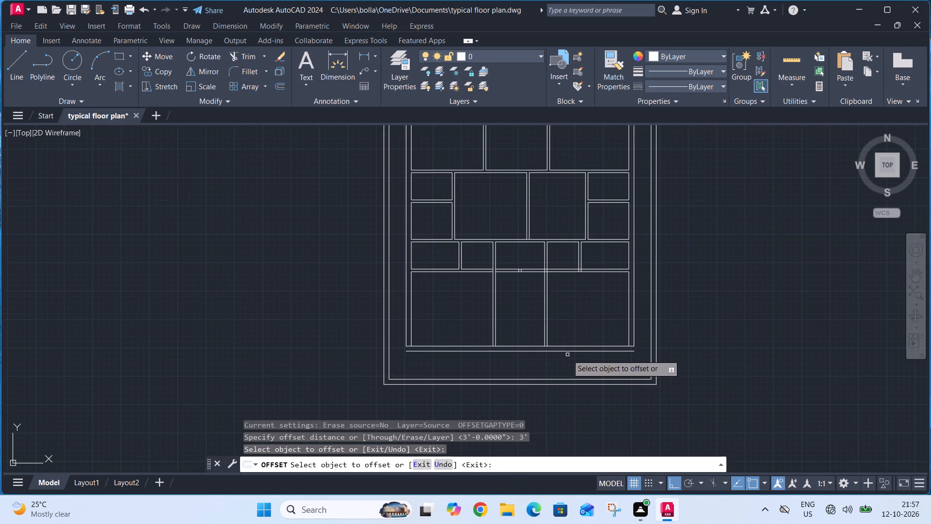
pyautogui.click(567, 352)
pyautogui.click(568, 357)
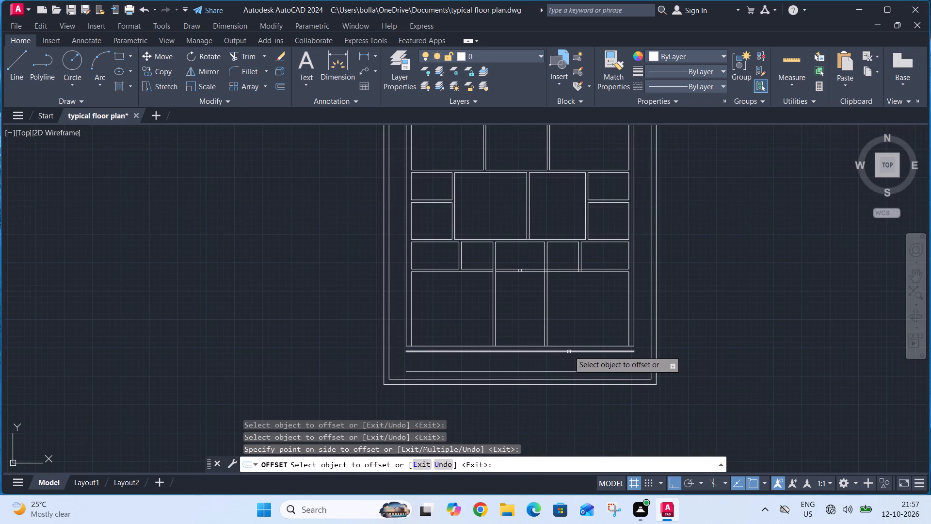
pyautogui.press('Escape')
# Offset the line 3' below the bottom wall another 4.5" downward to form a thin wall.
pyautogui.write('o 4.5"')
pyautogui.press('Return')
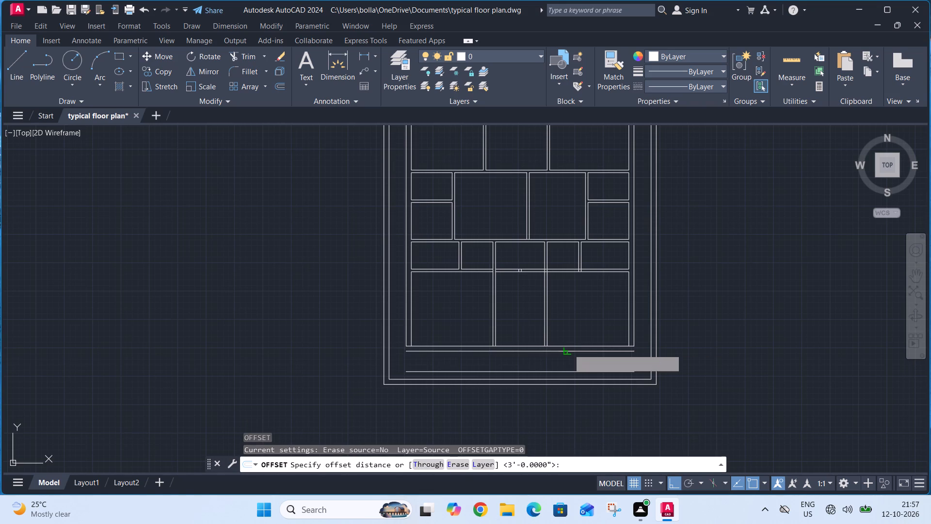
pyautogui.scroll(1, 554, 377)
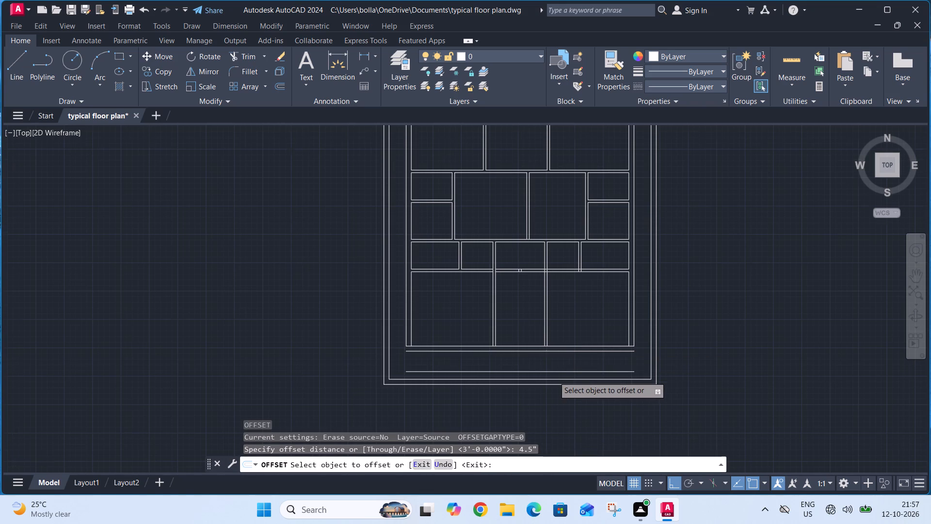
pyautogui.scroll(2, 554, 377)
pyautogui.click(554, 359)
pyautogui.click(554, 370)
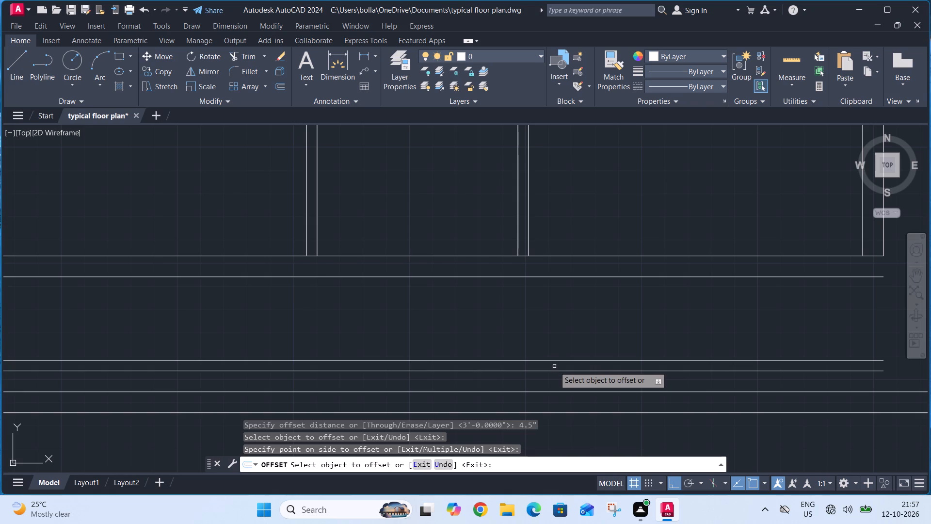
pyautogui.press('Return')
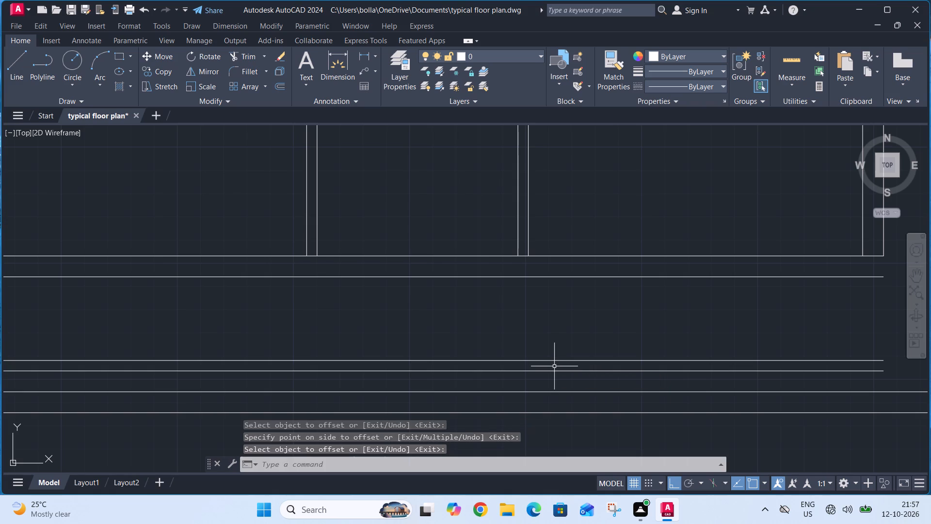
pyautogui.scroll(1, 554, 366)
pyautogui.press('Escape')
pyautogui.scroll(-3, 582, 340)
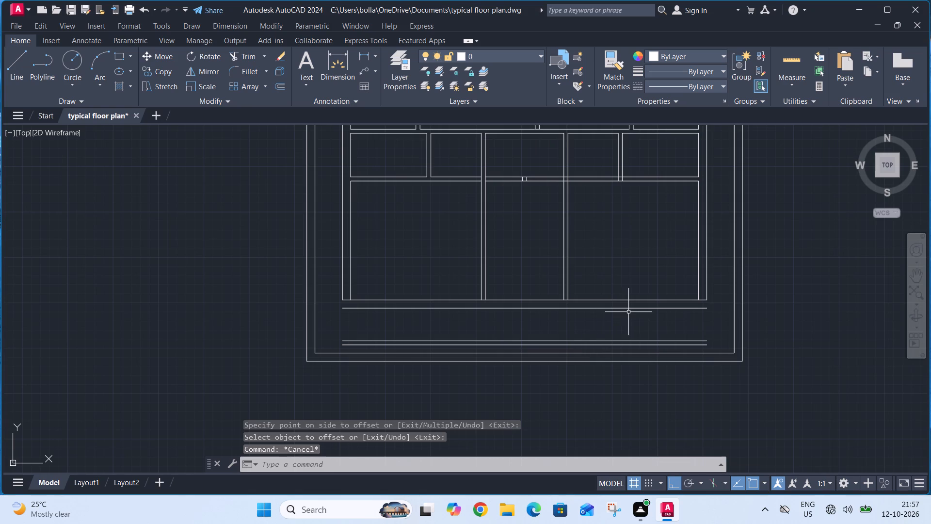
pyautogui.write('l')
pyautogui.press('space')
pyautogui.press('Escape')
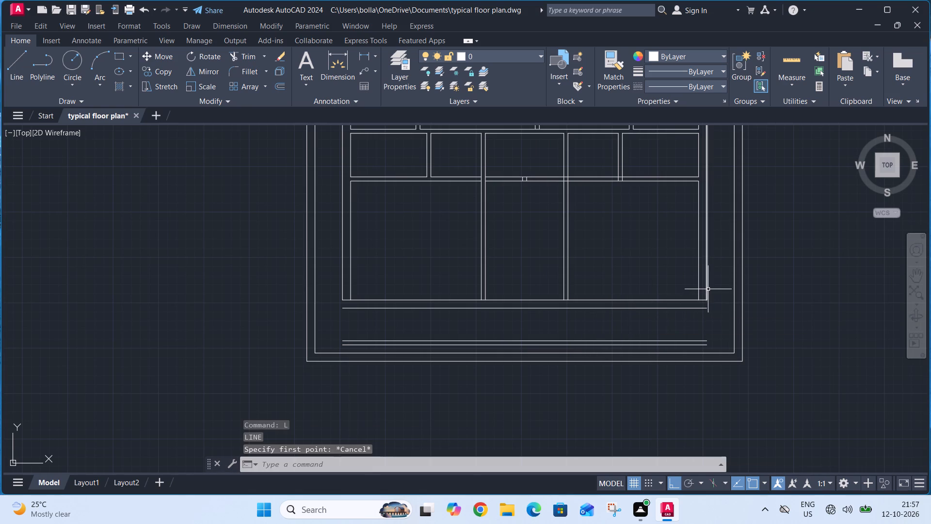
# Stretch the lower ends of the house's right and left outer wall lines down to the lower line of the 4.5" wall.
pyautogui.click(707, 289)
pyautogui.click(707, 300)
pyautogui.click(710, 346)
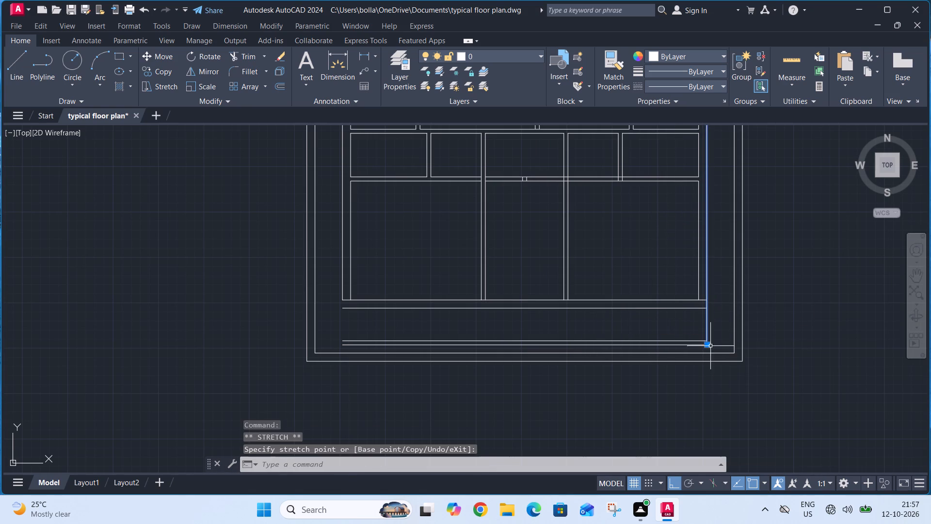
pyautogui.press('Escape')
pyautogui.click(343, 292)
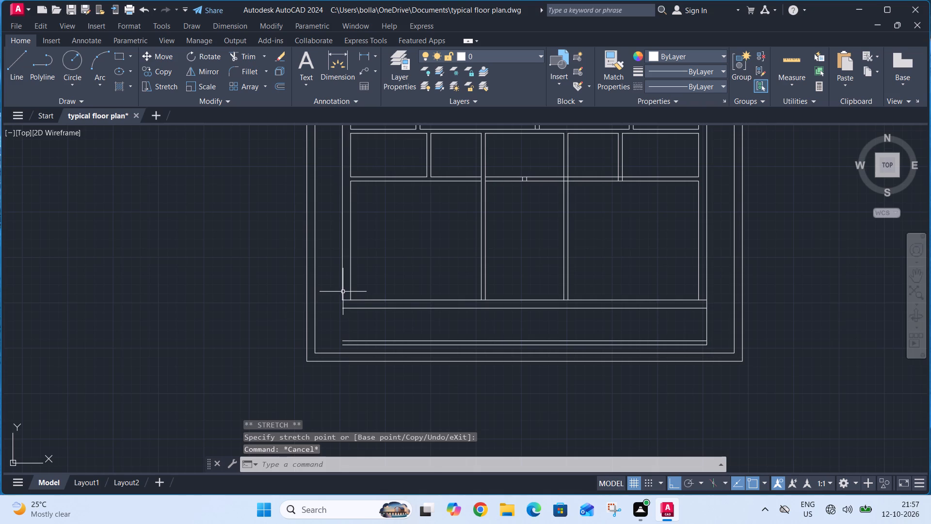
pyautogui.click(343, 298)
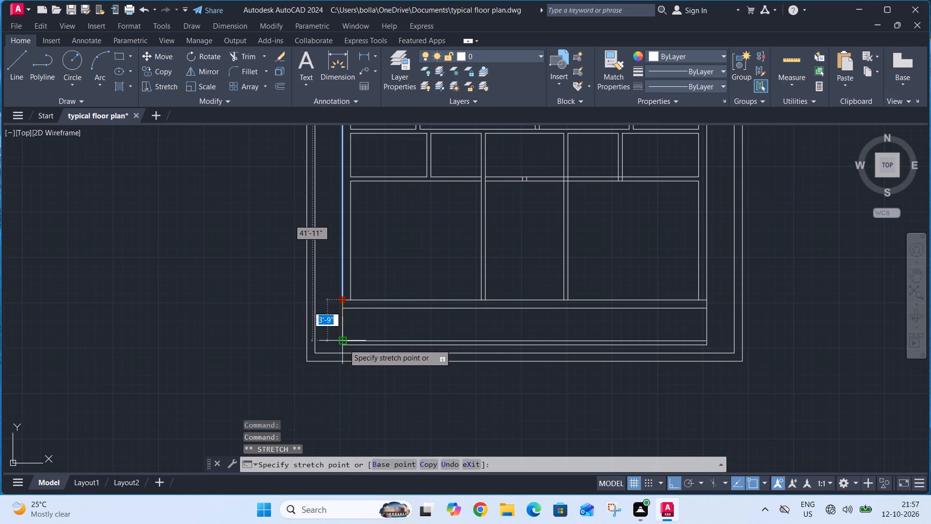
pyautogui.scroll(2, 344, 346)
pyautogui.click(340, 347)
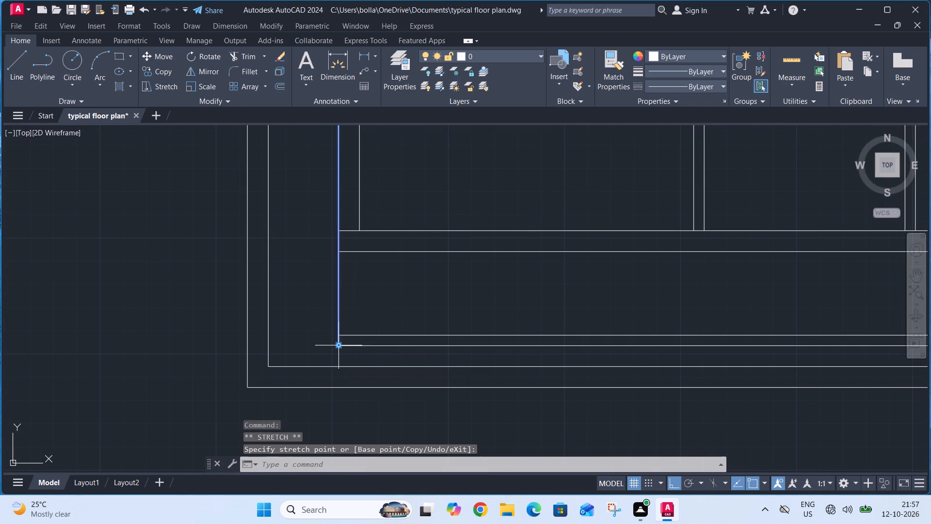
pyautogui.press('Escape')
# Offset the extended left and right outer wall lines 4.5" inward.
pyautogui.scroll(-2, 367, 320)
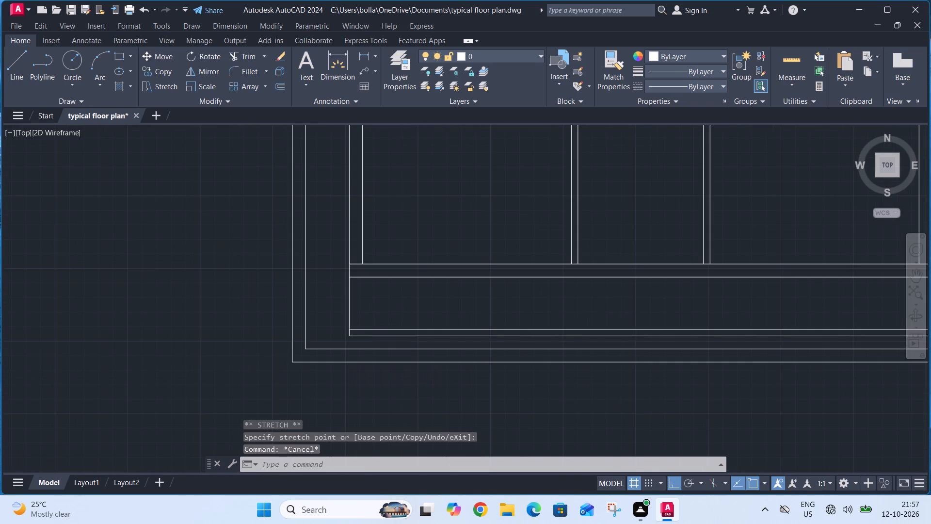
pyautogui.write('o')
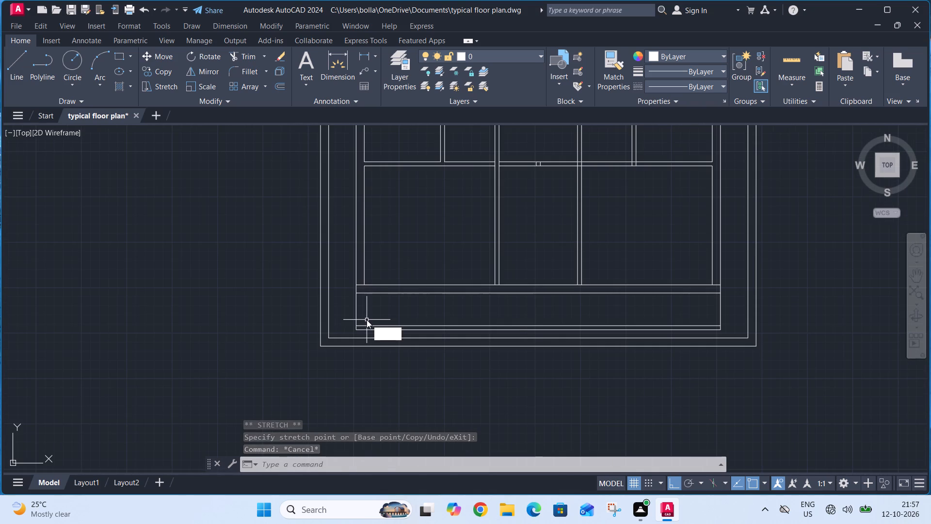
pyautogui.press('space')
pyautogui.press('space')
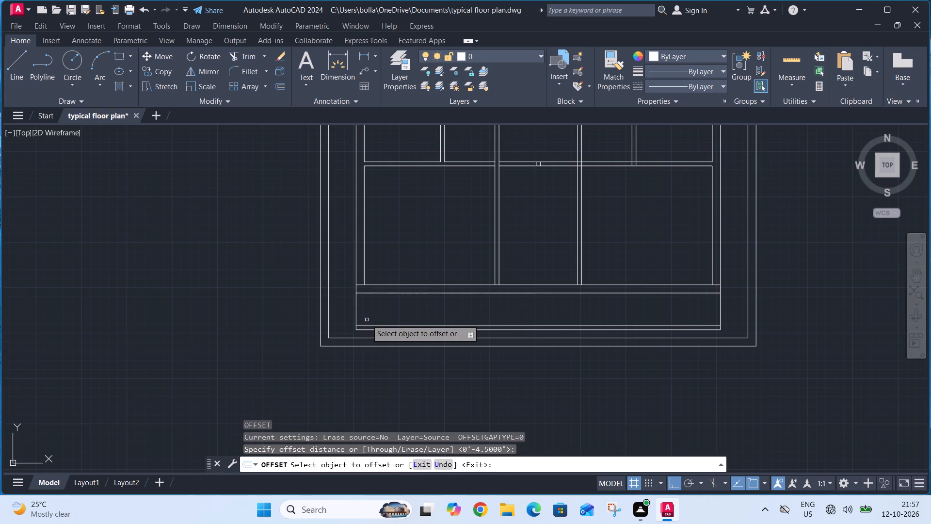
pyautogui.click(355, 311)
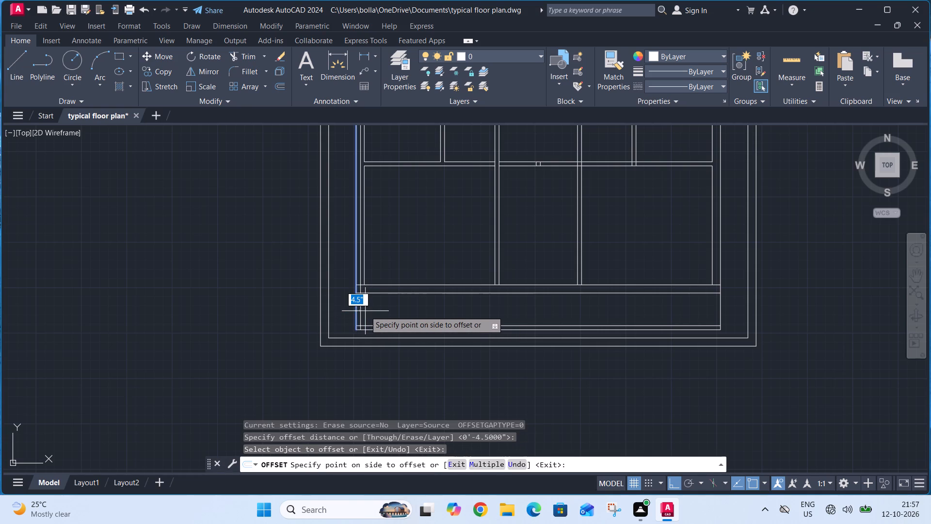
pyautogui.click(365, 311)
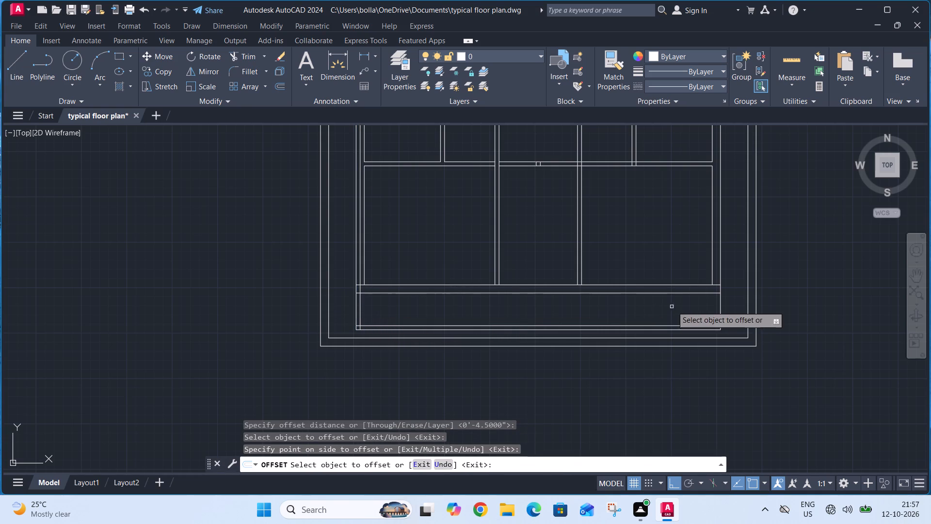
pyautogui.click(718, 302)
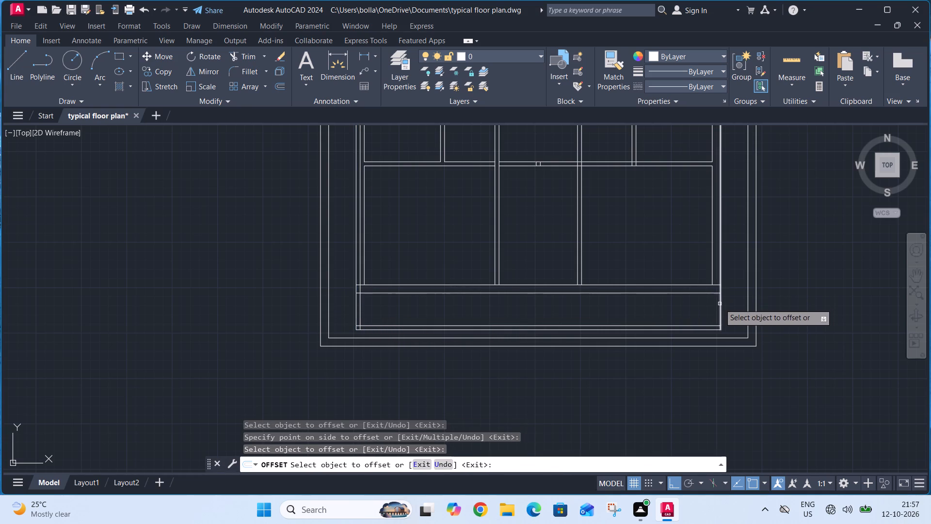
pyautogui.click(720, 304)
pyautogui.click(710, 309)
pyautogui.press('Escape')
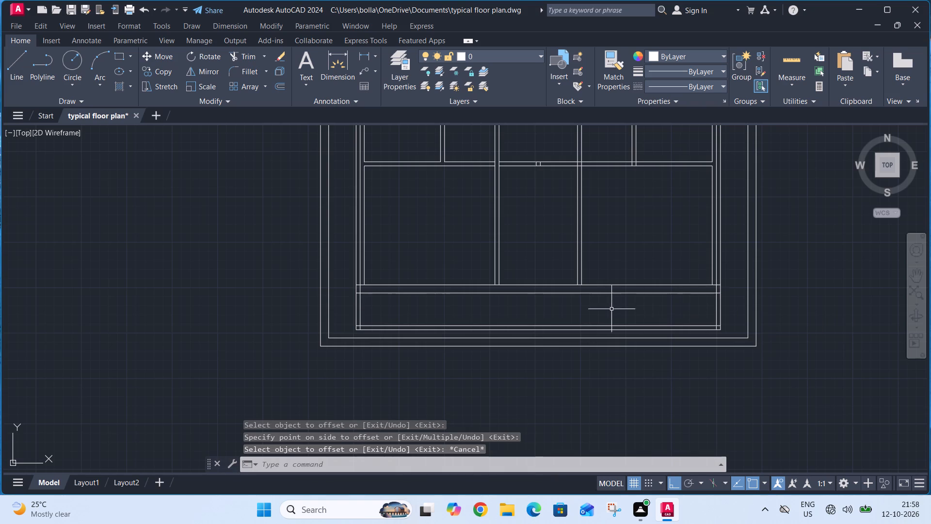
# Offset the inner lines of the bottom strip's left and right walls 10'1" inward.
pyautogui.write('o')
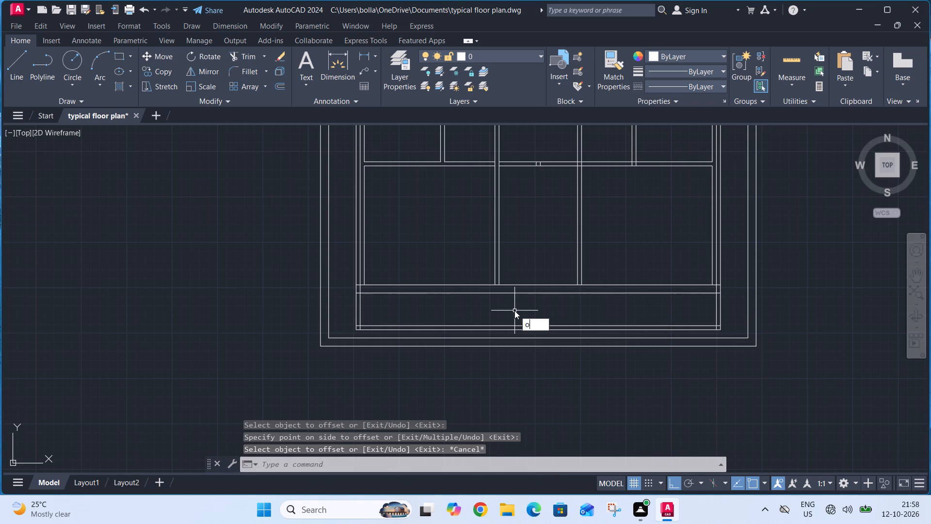
pyautogui.press('space')
pyautogui.write("10'")
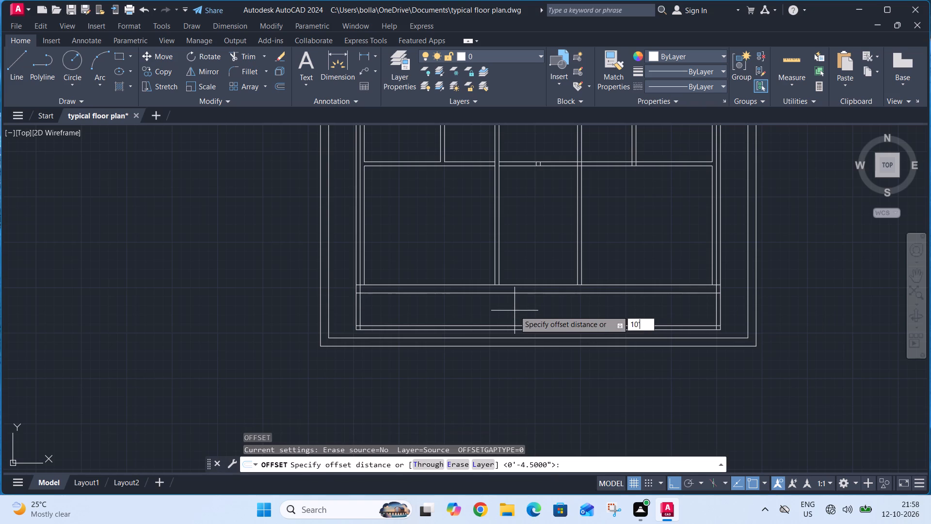
pyautogui.write('1"')
pyautogui.press('Return')
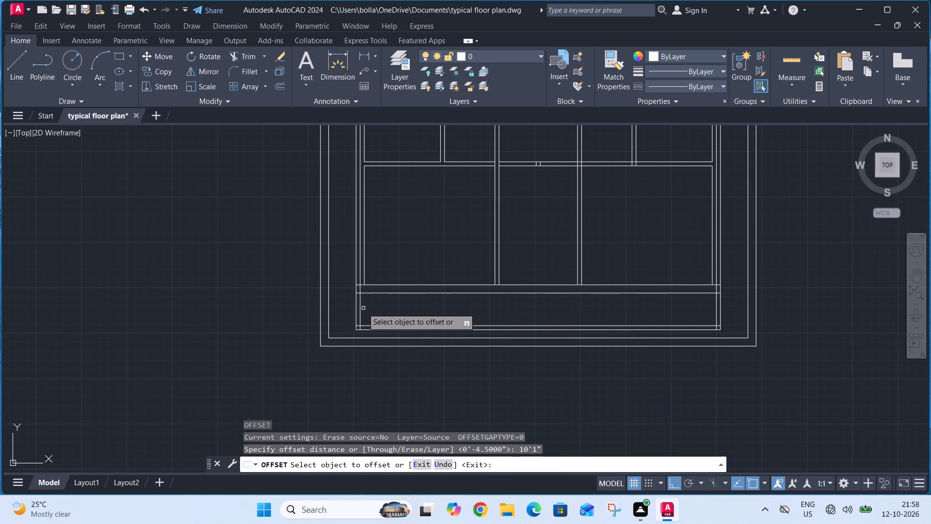
pyautogui.scroll(2, 360, 308)
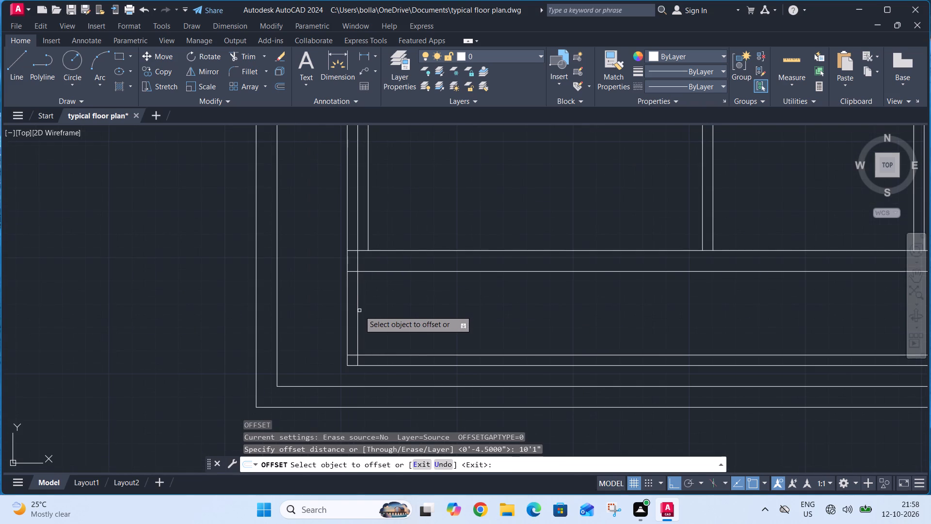
pyautogui.click(357, 316)
pyautogui.click(426, 318)
pyautogui.scroll(-2, 426, 318)
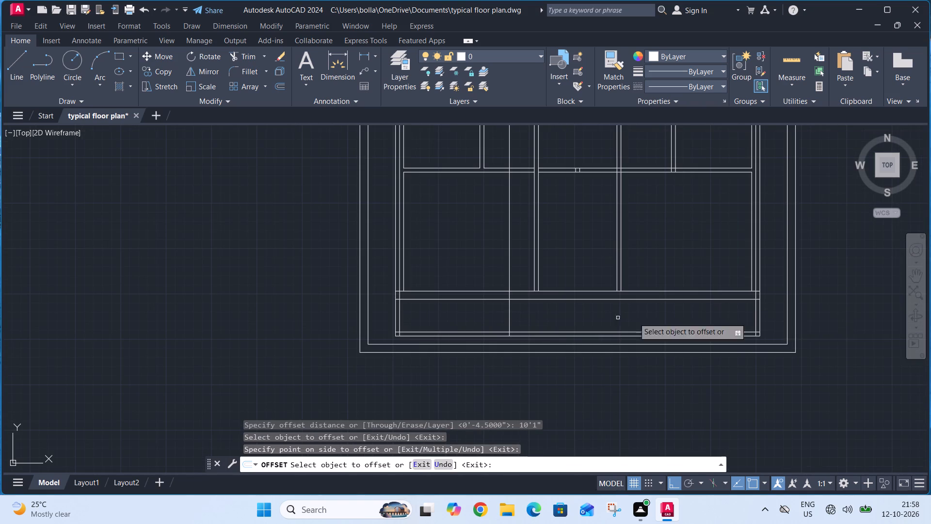
pyautogui.scroll(2, 749, 311)
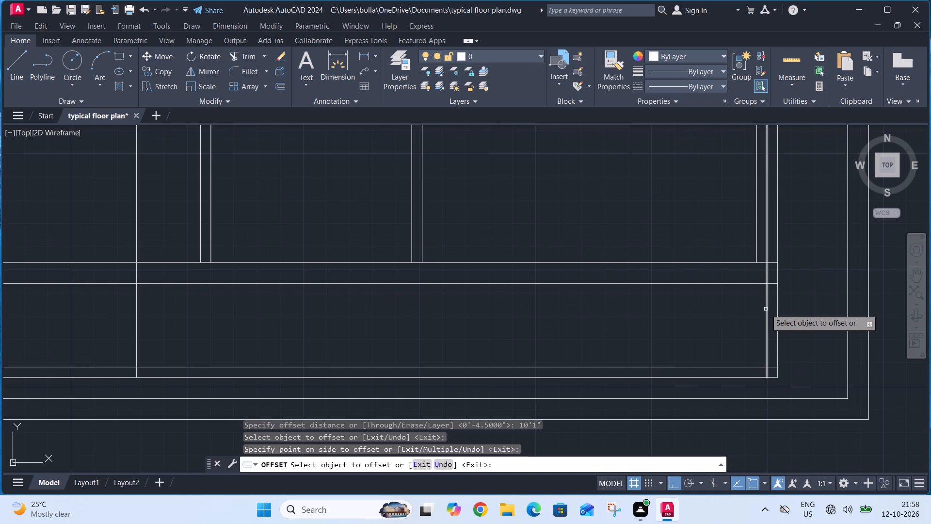
pyautogui.click(766, 309)
pyautogui.click(750, 309)
pyautogui.press('Escape')
# Offset the two new vertical lines 4.5" toward each other to form the strip's partition walls.
pyautogui.write('o')
pyautogui.press('space')
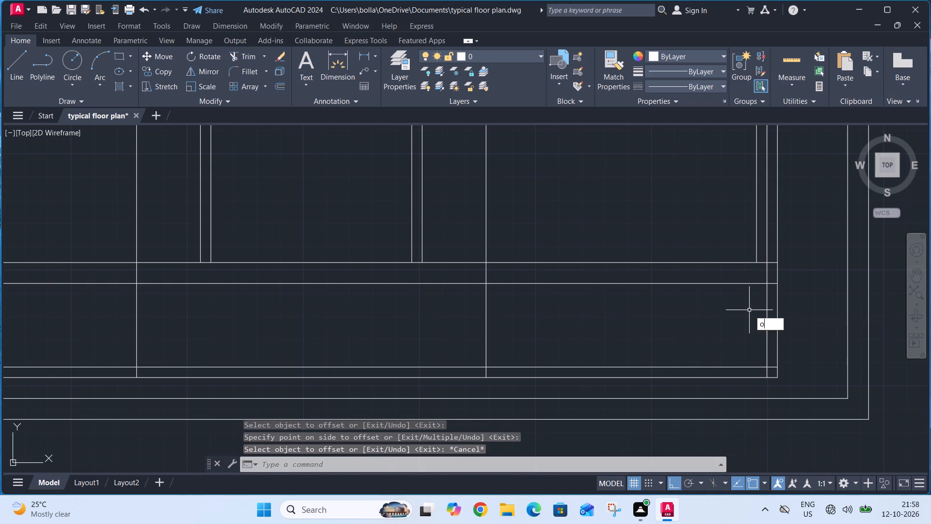
pyautogui.write('4.5"')
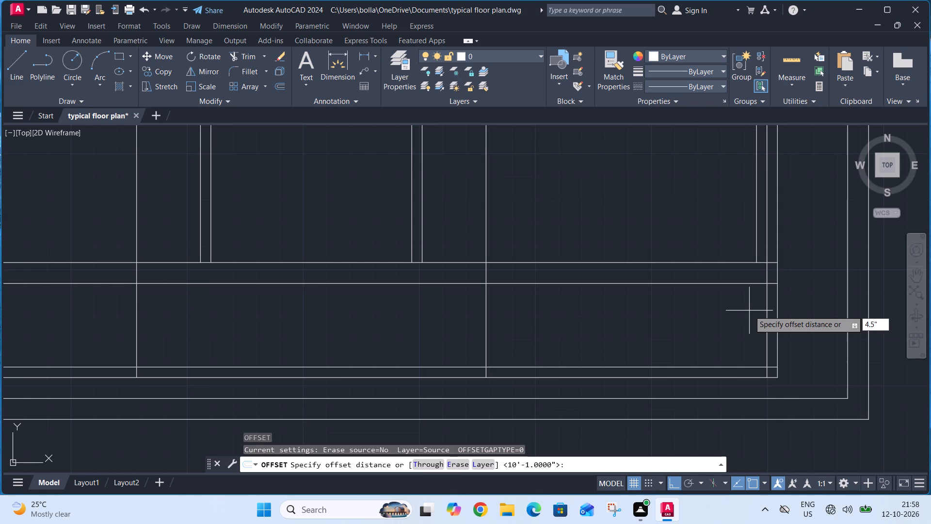
pyautogui.press('Return')
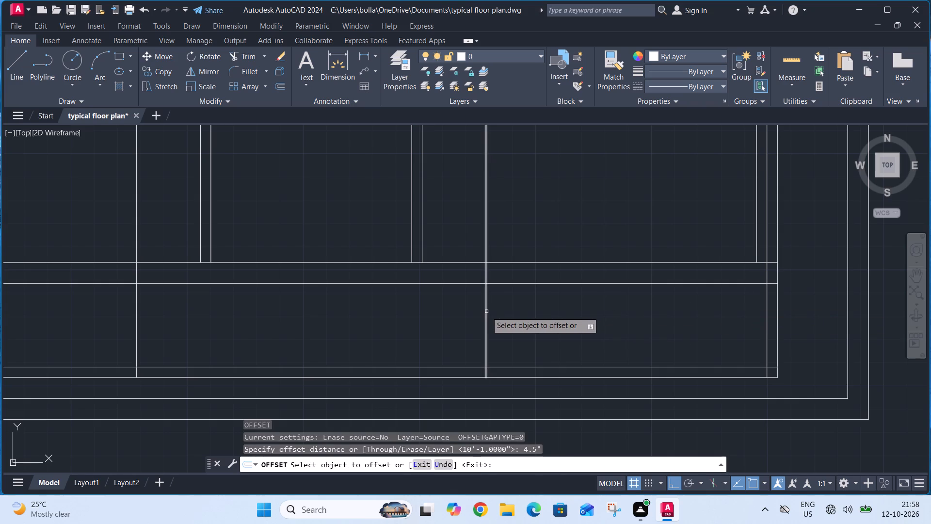
pyautogui.click(486, 311)
pyautogui.click(469, 302)
pyautogui.scroll(-3, 547, 303)
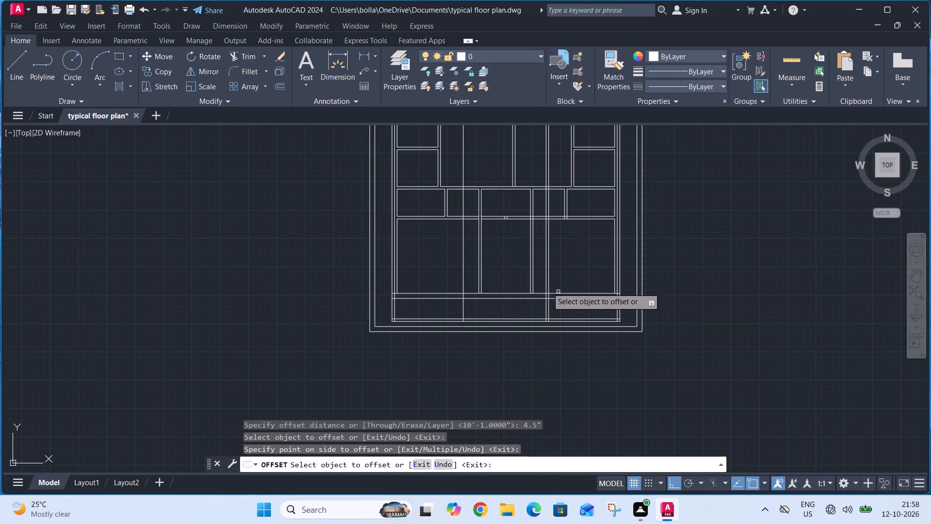
pyautogui.scroll(2, 463, 308)
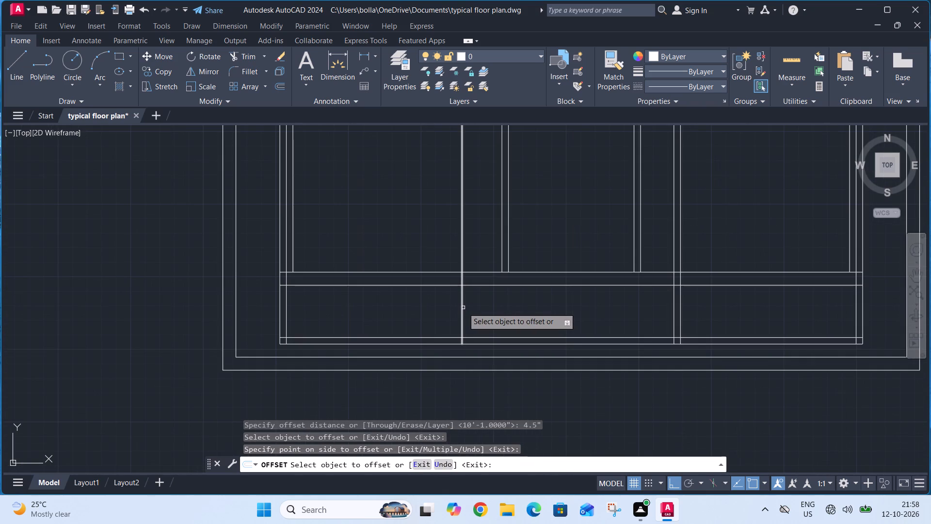
pyautogui.click(463, 308)
pyautogui.click(485, 311)
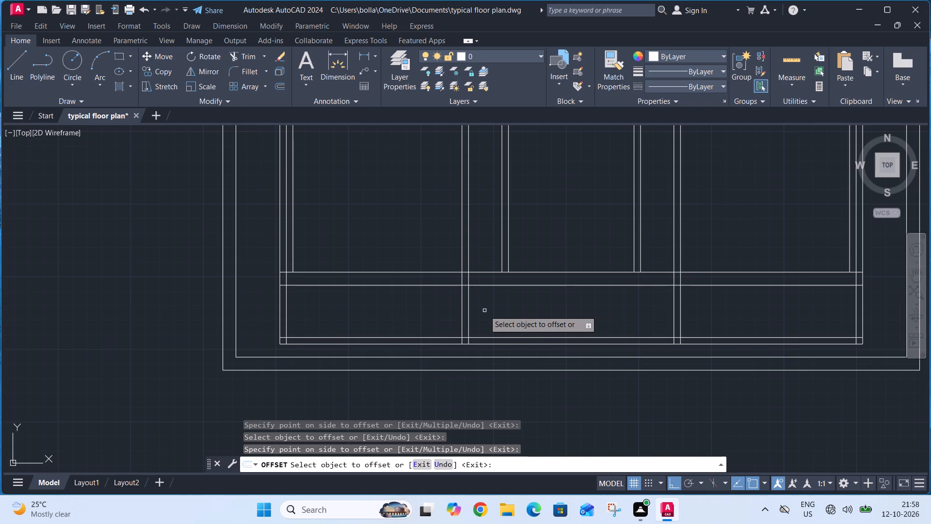
pyautogui.press('Escape')
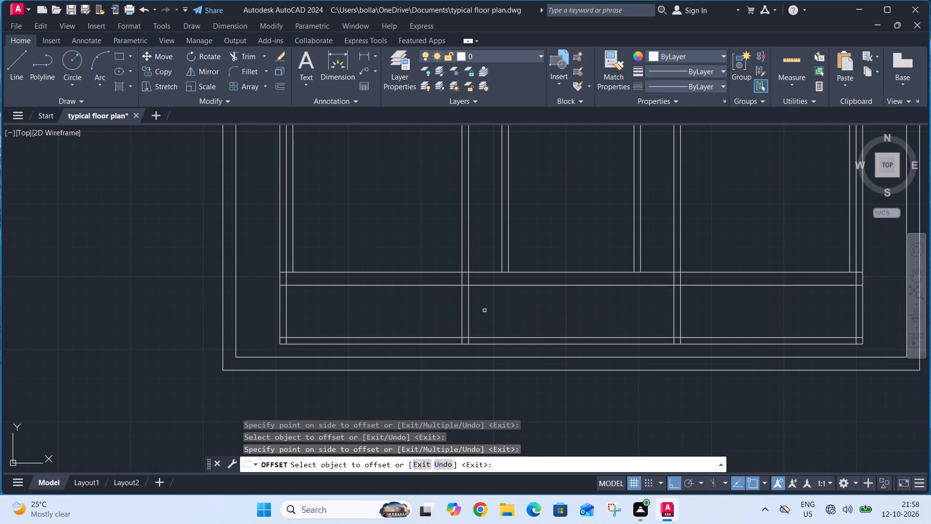
# Trim the left partition's lines out of the large lower-left room, the small room above it and that small room's bounding walls.
pyautogui.scroll(-2, 484, 311)
pyautogui.write('tr')
pyautogui.press('space')
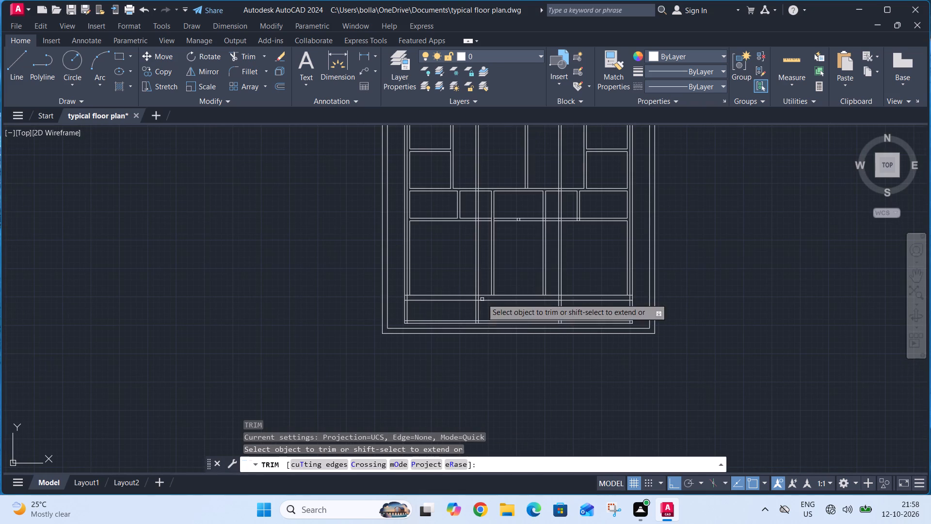
pyautogui.click(482, 276)
pyautogui.click(464, 274)
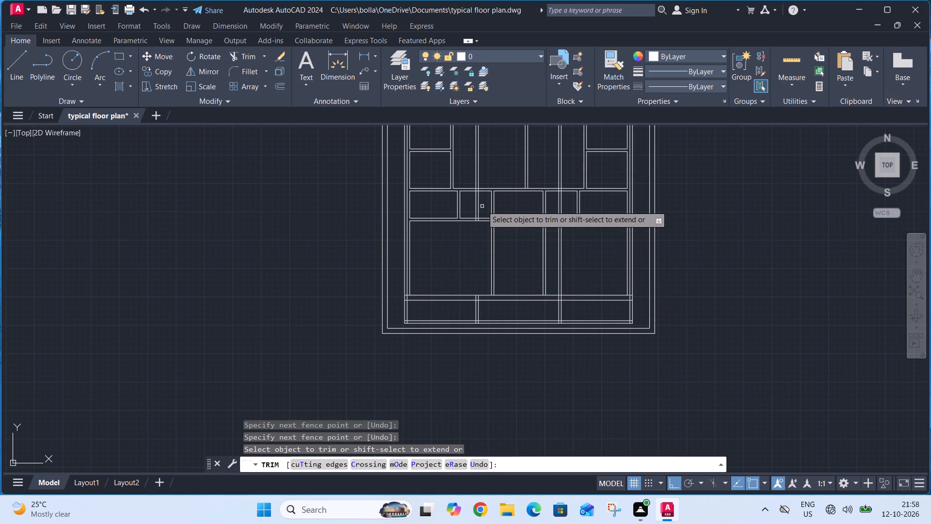
pyautogui.scroll(3, 480, 205)
pyautogui.click(483, 262)
pyautogui.click(460, 260)
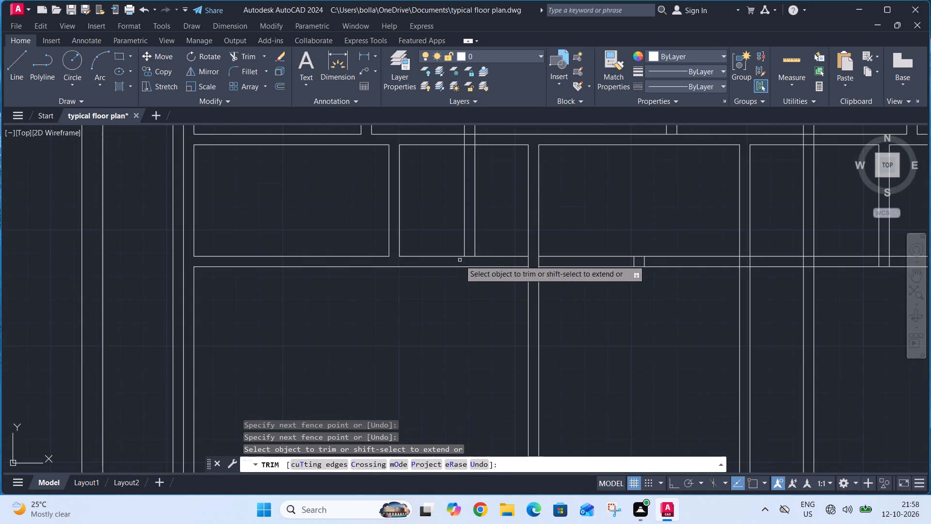
pyautogui.click(483, 138)
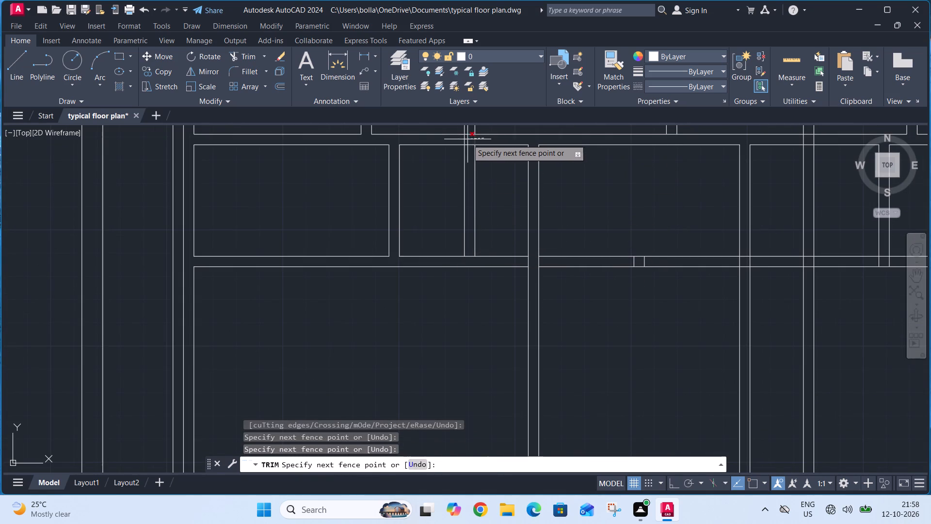
pyautogui.click(458, 138)
pyautogui.click(485, 173)
pyautogui.click(456, 176)
pyautogui.scroll(-2, 455, 182)
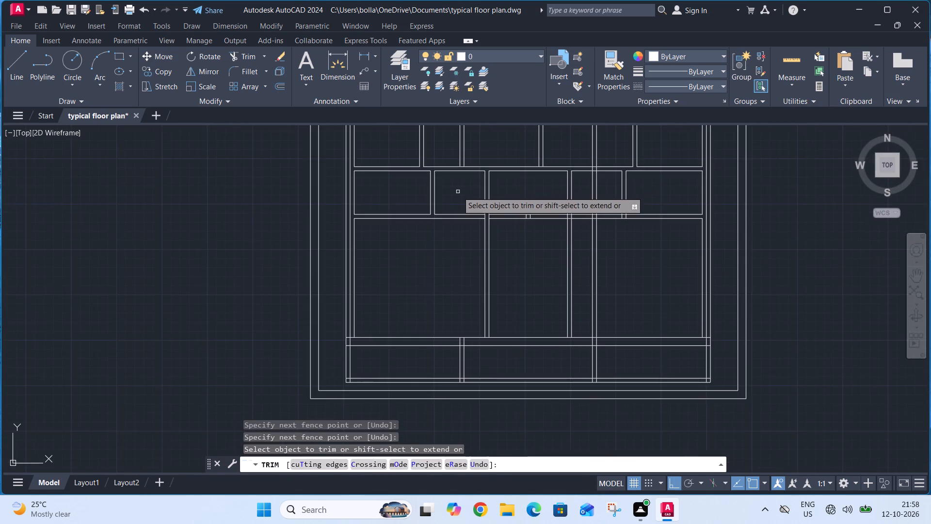
# Trim the left partition's remaining lines out of the central room, the upper-left room, the wall between them and the top wall.
pyautogui.moveTo(458, 192); pyautogui.dragTo(482, 337, button='middle')
pyautogui.click(500, 255)
pyautogui.click(474, 254)
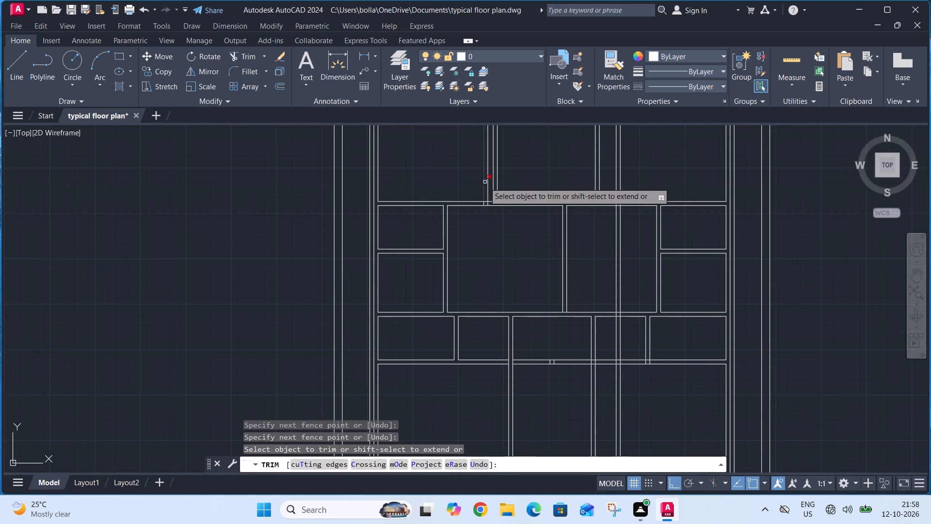
pyautogui.scroll(3, 480, 192)
pyautogui.click(520, 240)
pyautogui.click(488, 238)
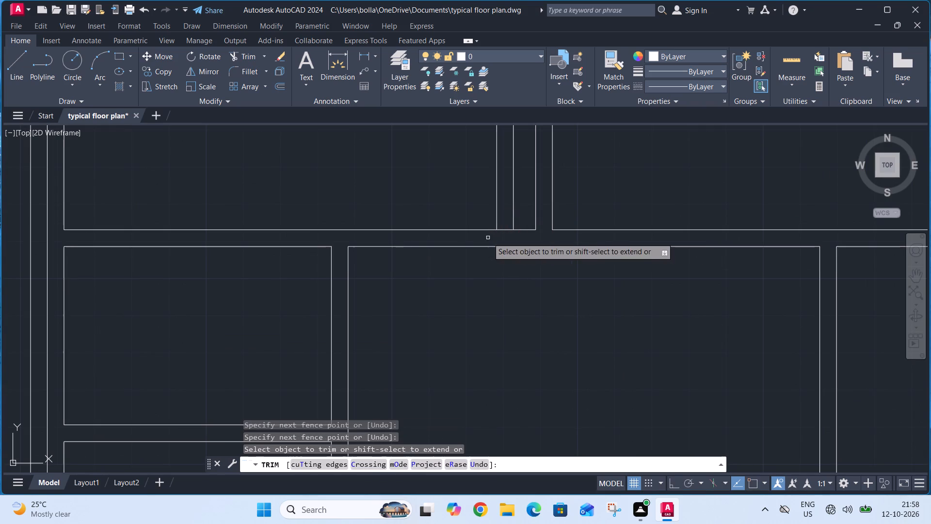
pyautogui.scroll(-3, 491, 262)
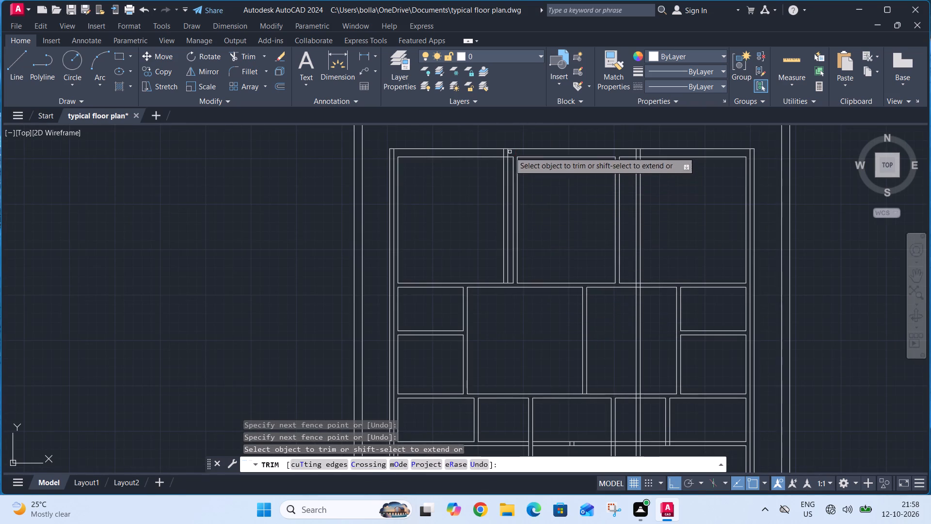
pyautogui.scroll(3, 508, 151)
pyautogui.click(518, 152)
pyautogui.click(477, 162)
pyautogui.click(520, 223)
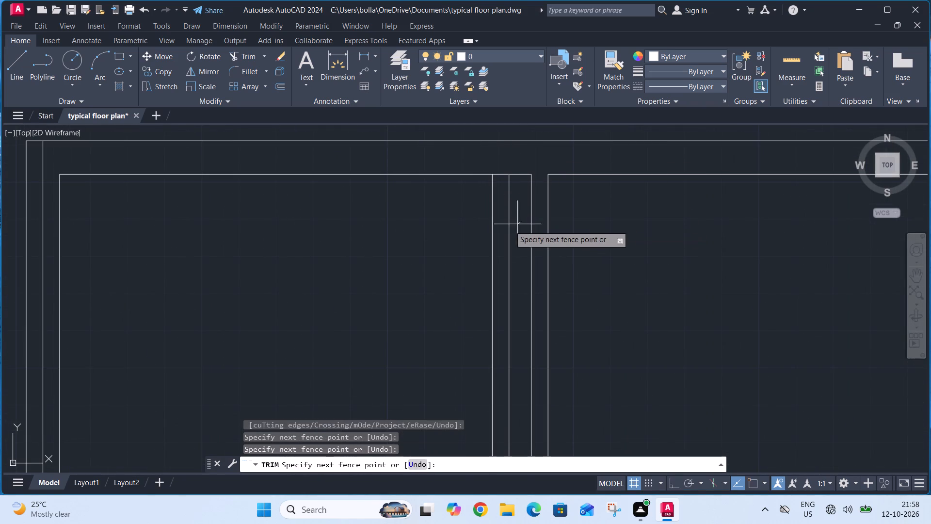
pyautogui.click(481, 233)
# Trim the right partition's two lines out of the house's 9" top wall.
pyautogui.scroll(-4, 481, 201)
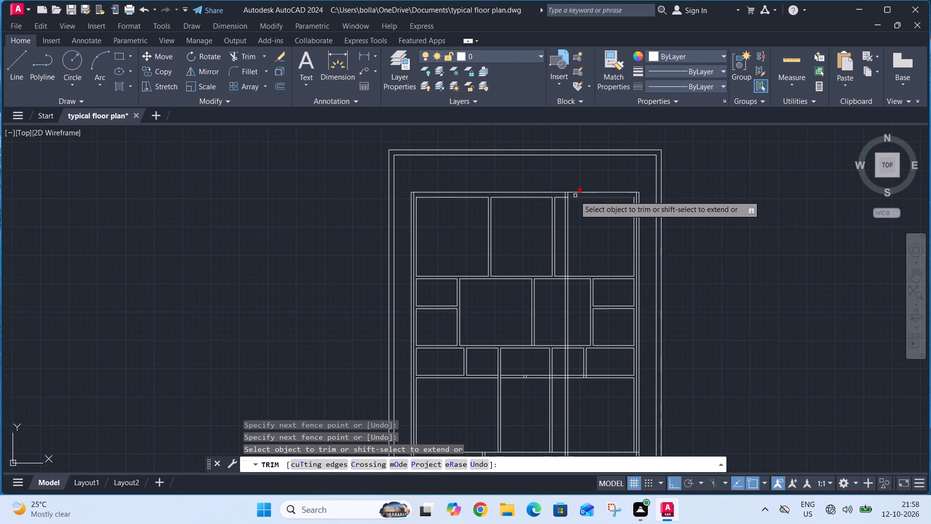
pyautogui.scroll(3, 571, 195)
pyautogui.click(573, 195)
pyautogui.click(531, 193)
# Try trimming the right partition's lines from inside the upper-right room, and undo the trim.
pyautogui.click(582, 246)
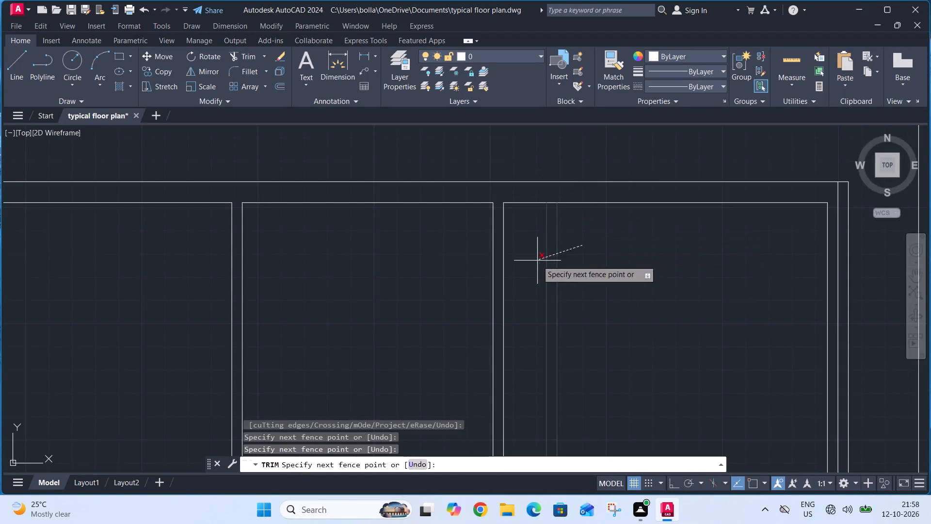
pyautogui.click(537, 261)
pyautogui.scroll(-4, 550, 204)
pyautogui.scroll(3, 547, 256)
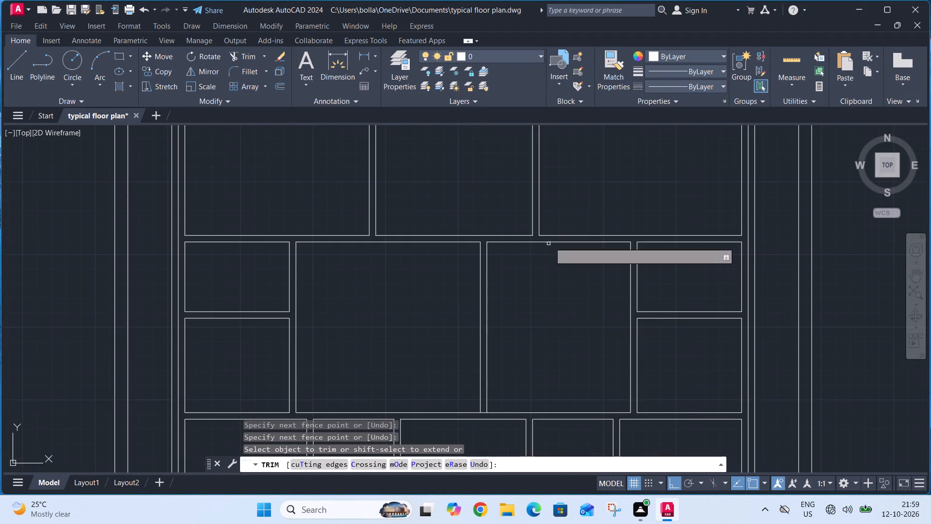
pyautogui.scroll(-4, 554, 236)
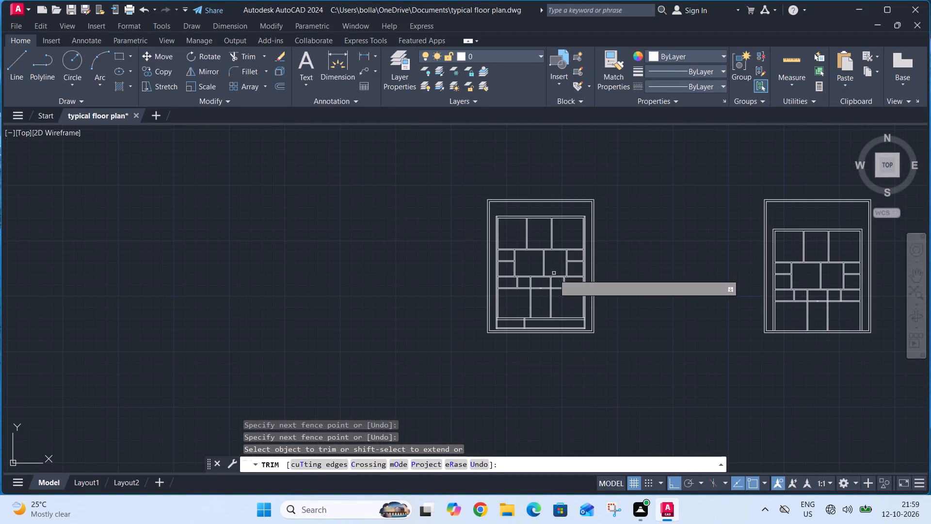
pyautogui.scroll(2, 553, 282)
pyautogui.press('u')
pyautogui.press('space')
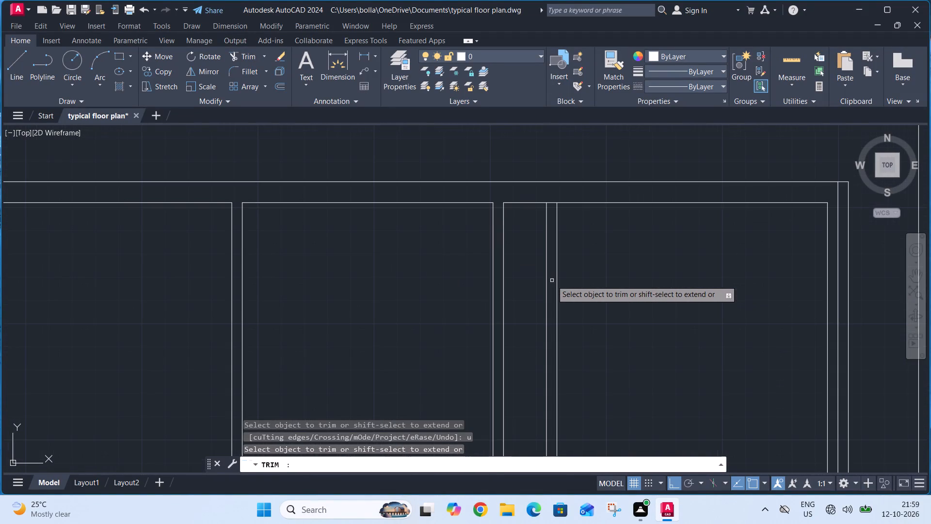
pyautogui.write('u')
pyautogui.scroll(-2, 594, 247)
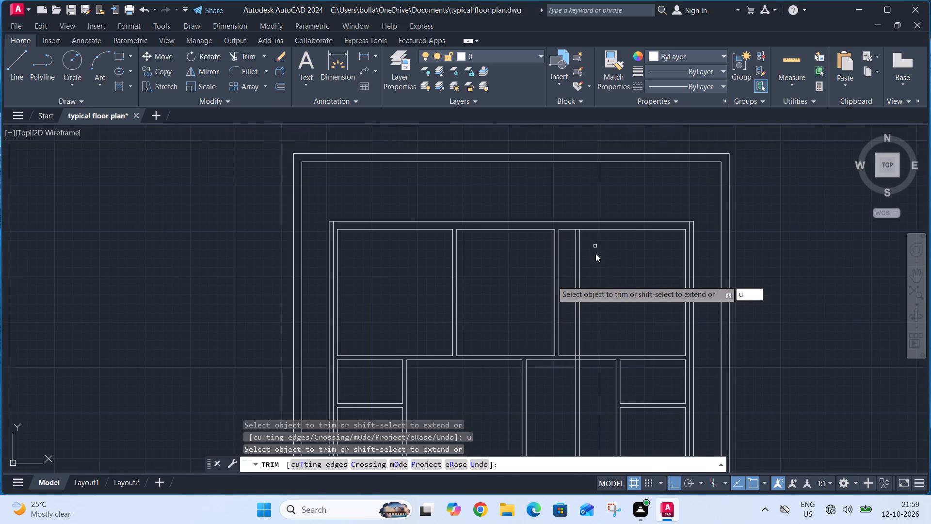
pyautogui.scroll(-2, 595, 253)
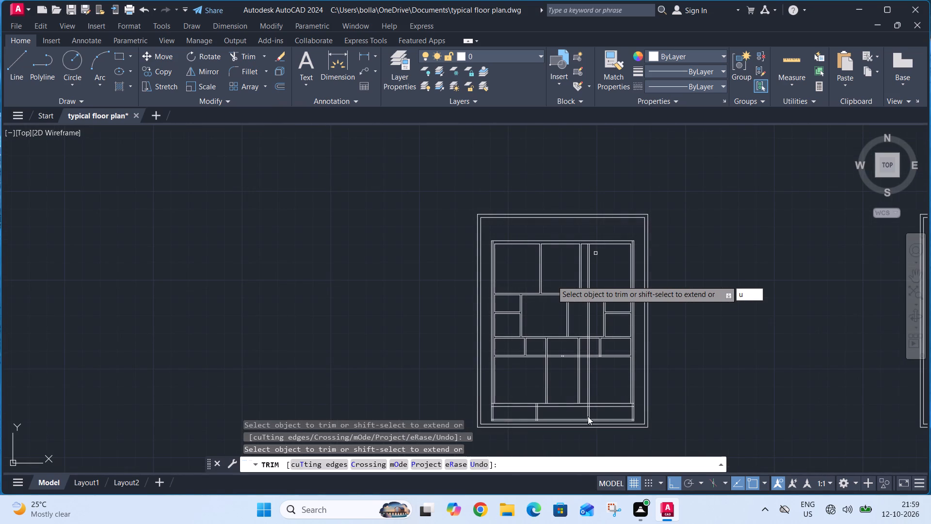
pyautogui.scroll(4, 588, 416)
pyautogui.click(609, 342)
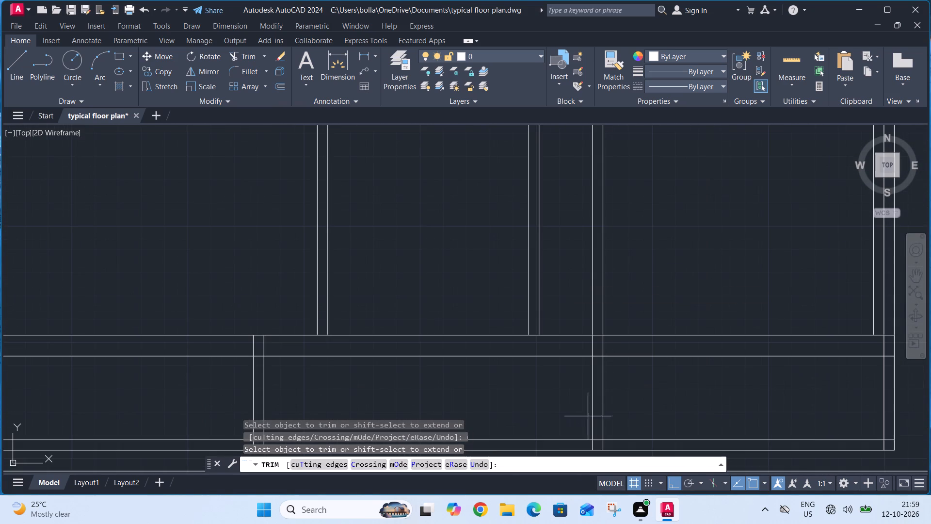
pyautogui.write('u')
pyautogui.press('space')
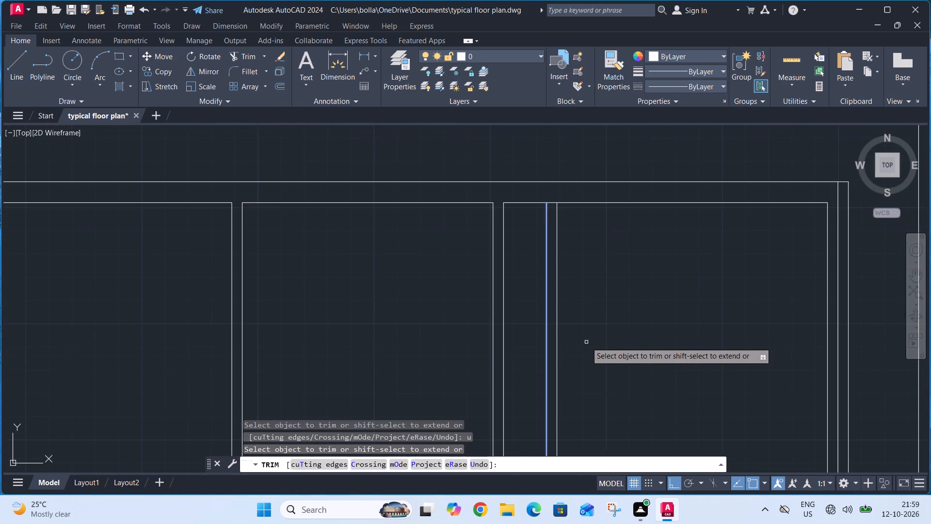
# Trim the right partition's lines above the house's bottom wall, cutting them inside the large lower-right room.
pyautogui.scroll(-6, 600, 314)
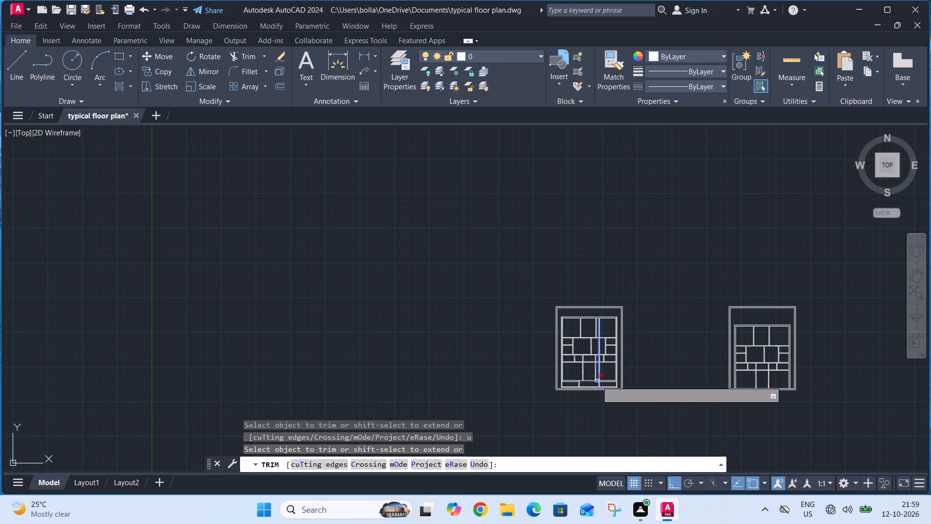
pyautogui.scroll(5, 597, 381)
pyautogui.moveTo(610, 376); pyautogui.dragTo(555, 307, button='middle')
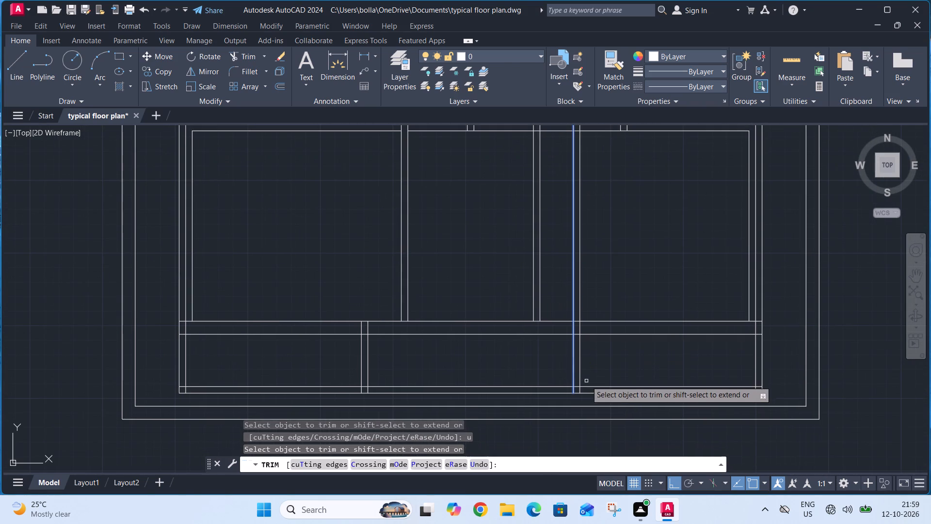
pyautogui.scroll(1, 584, 388)
pyautogui.click(593, 256)
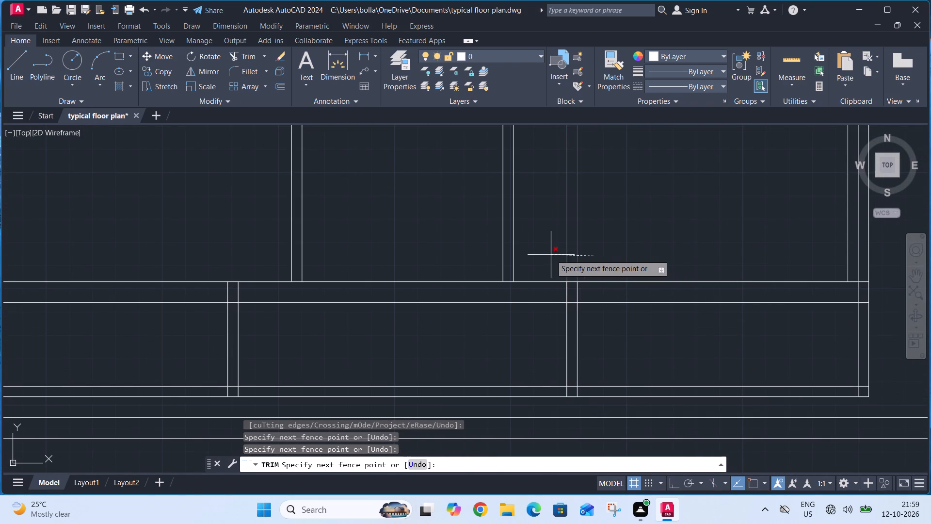
pyautogui.click(551, 255)
pyautogui.scroll(-3, 566, 256)
pyautogui.moveTo(576, 231); pyautogui.dragTo(623, 405, button='middle')
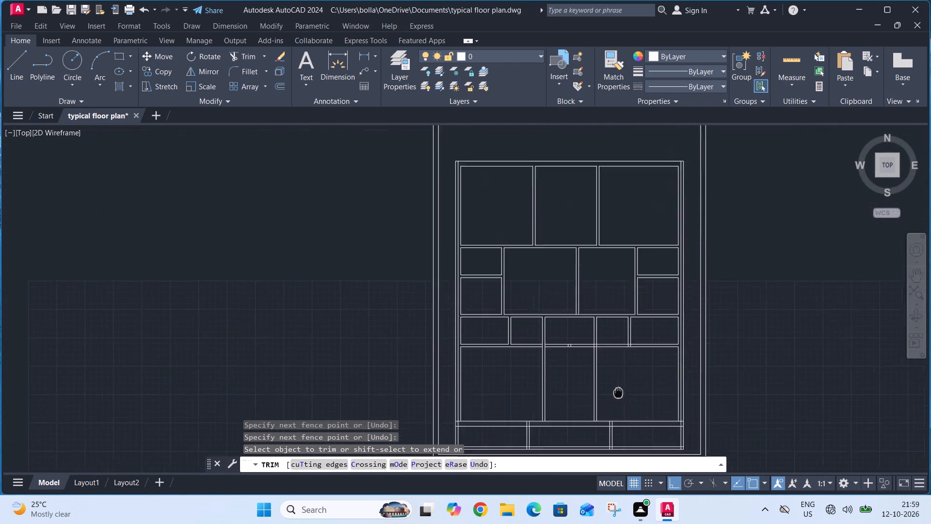
# Measure the vertical gap between the house's top wall and the inner line of the surrounding plot wall.
pyautogui.moveTo(623, 405); pyautogui.dragTo(628, 418, button='middle')
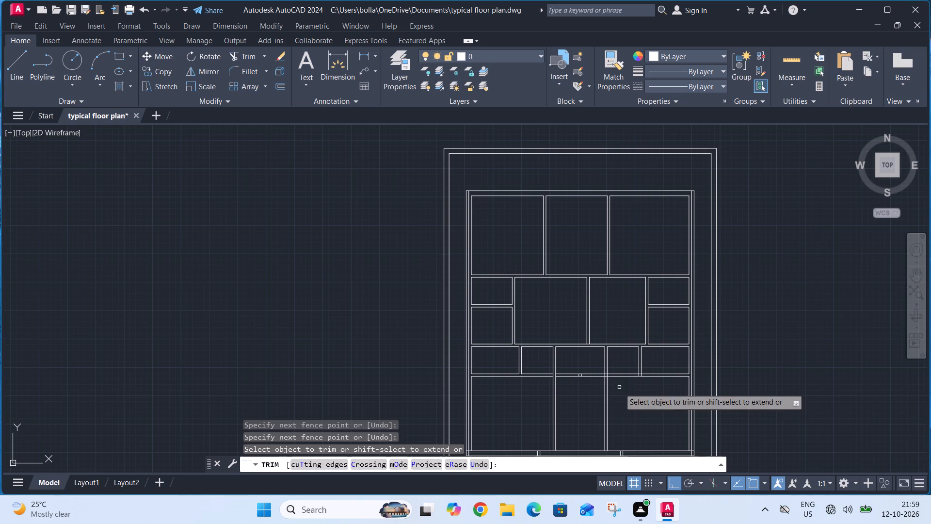
pyautogui.moveTo(623, 392); pyautogui.dragTo(608, 350, button='middle')
pyautogui.press('Escape')
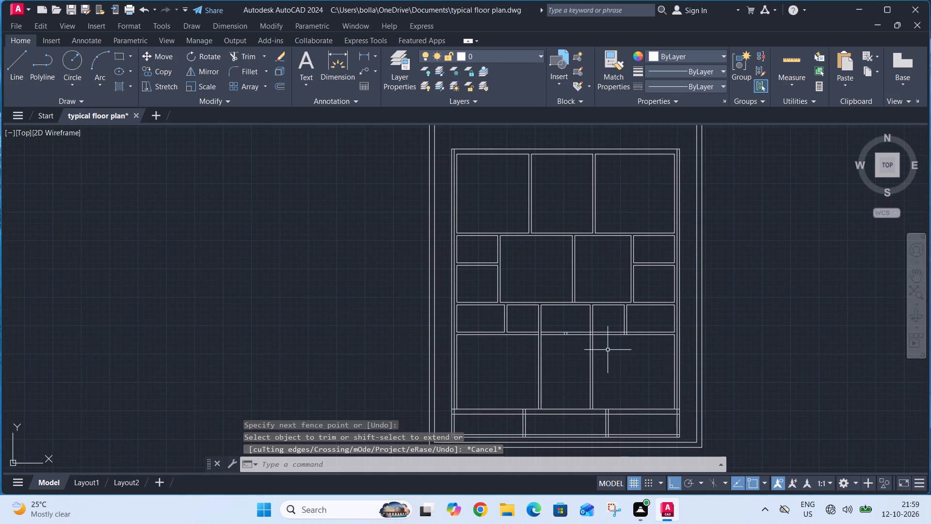
pyautogui.scroll(-2, 609, 346)
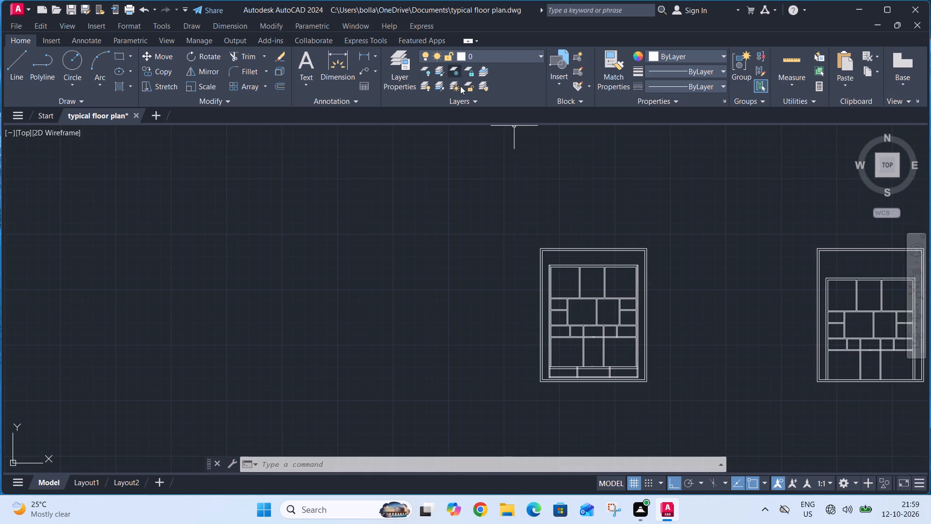
pyautogui.click(362, 55)
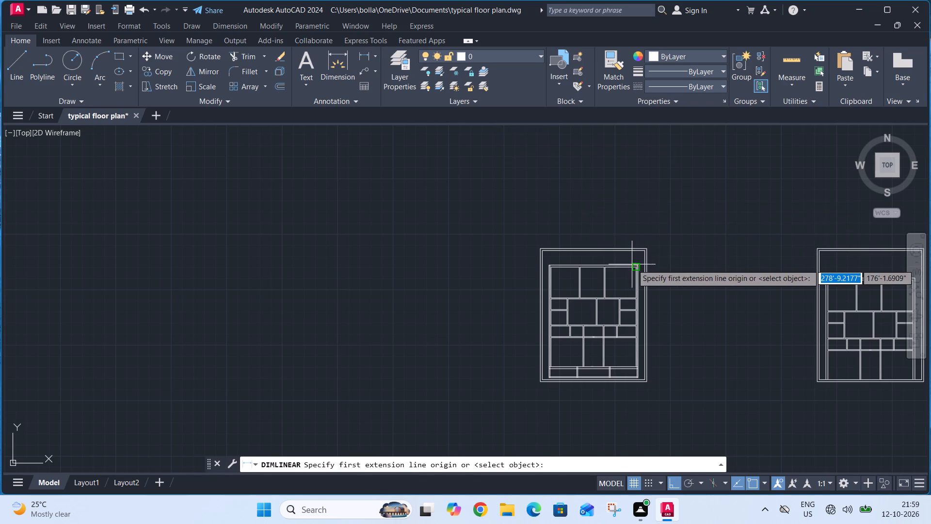
pyautogui.scroll(4, 634, 264)
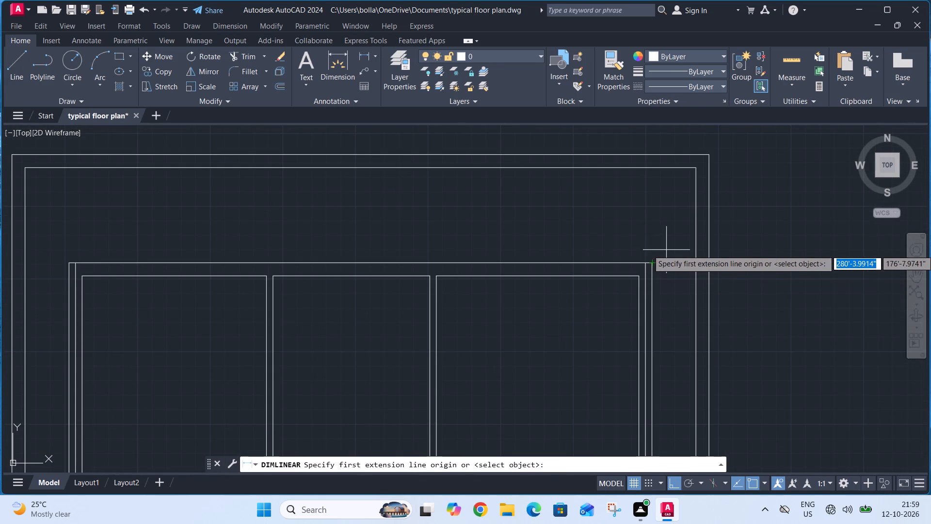
pyautogui.click(647, 262)
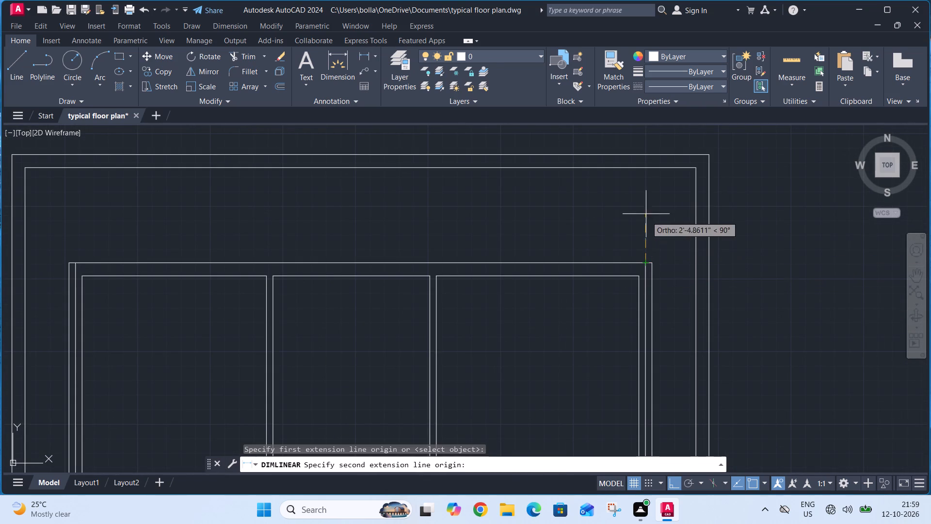
pyautogui.click(644, 168)
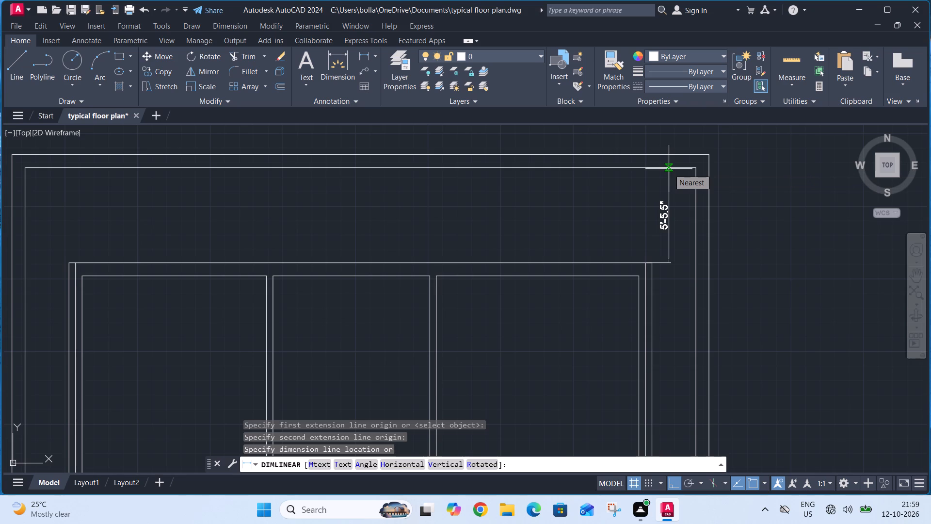
pyautogui.press('Escape')
# Measure the vertical gap between the bottom of the strip below the house and the plot wall's inner line.
pyautogui.scroll(-3, 669, 169)
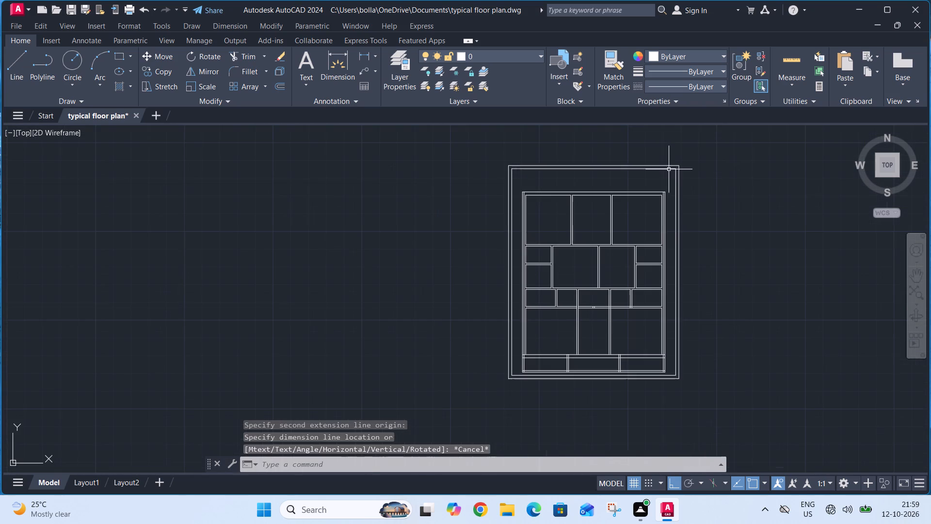
pyautogui.click(368, 52)
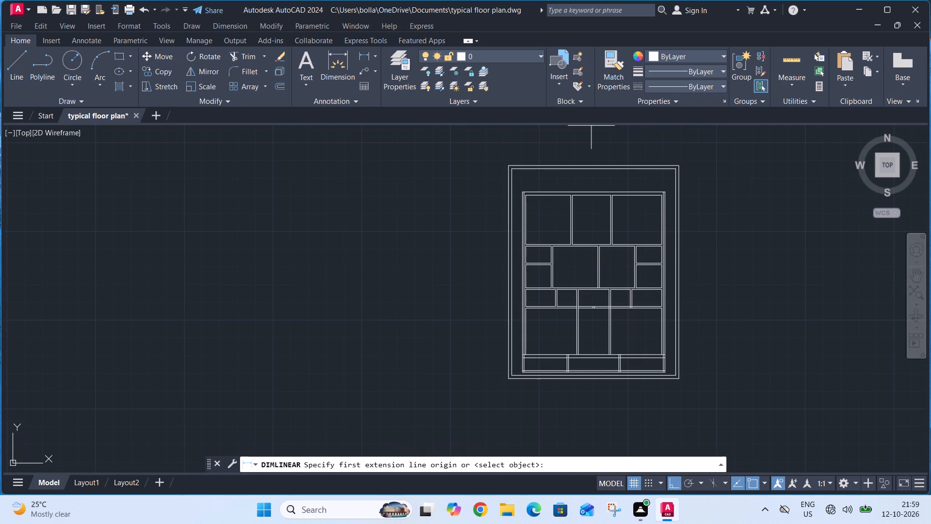
pyautogui.scroll(3, 670, 389)
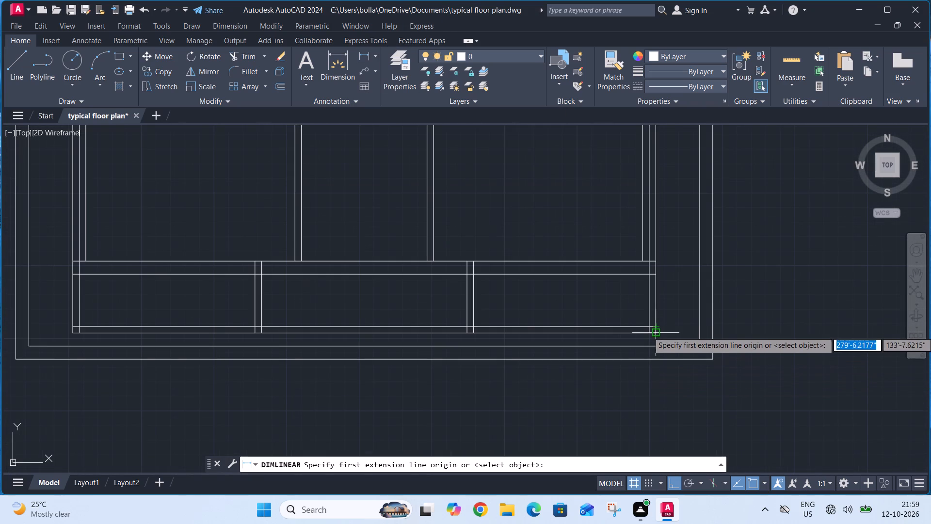
pyautogui.click(654, 333)
pyautogui.click(652, 345)
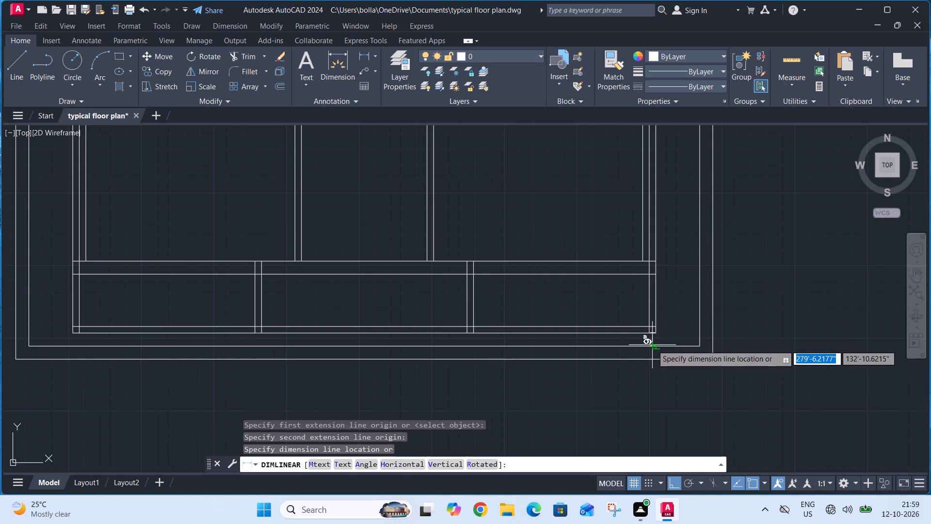
pyautogui.press('Escape')
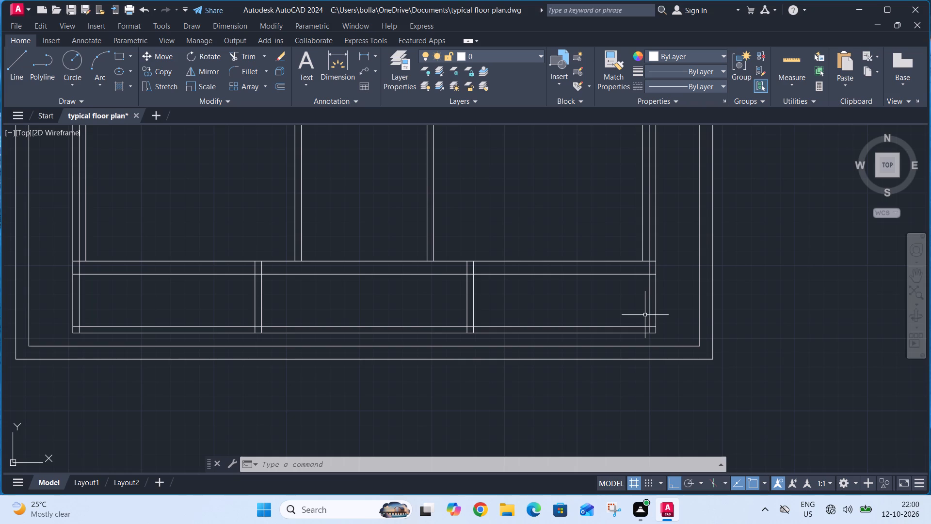
# Move the whole house, including its bottom strip, 2.5' upward inside the plot wall.
pyautogui.scroll(-2, 645, 315)
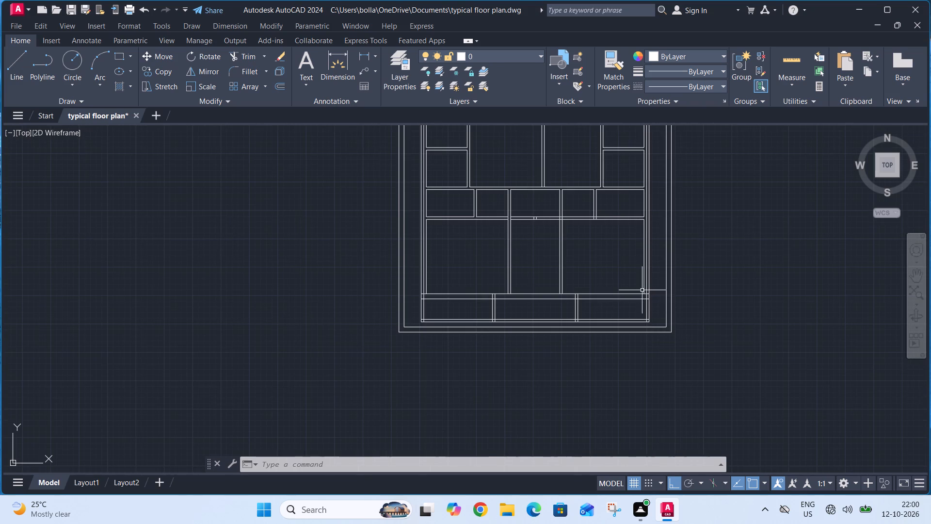
pyautogui.moveTo(637, 273); pyautogui.dragTo(651, 389, button='middle')
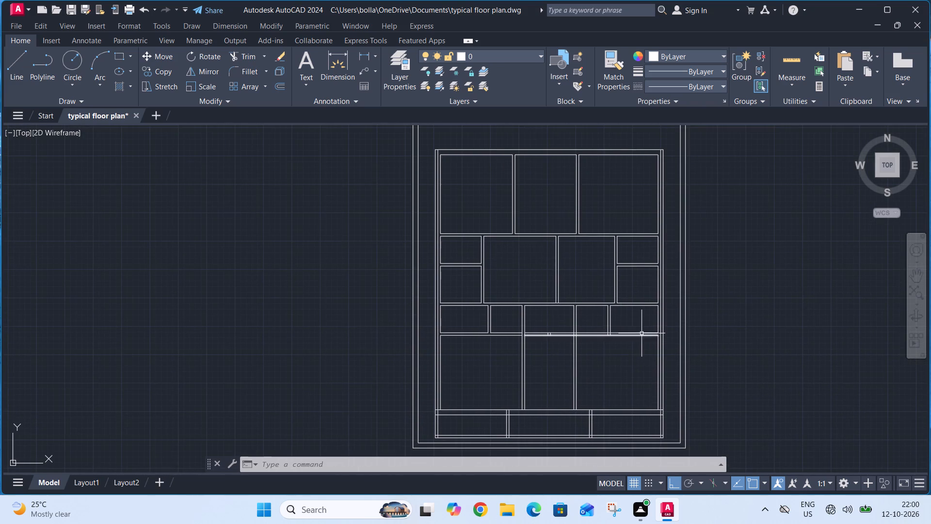
pyautogui.scroll(-1, 641, 331)
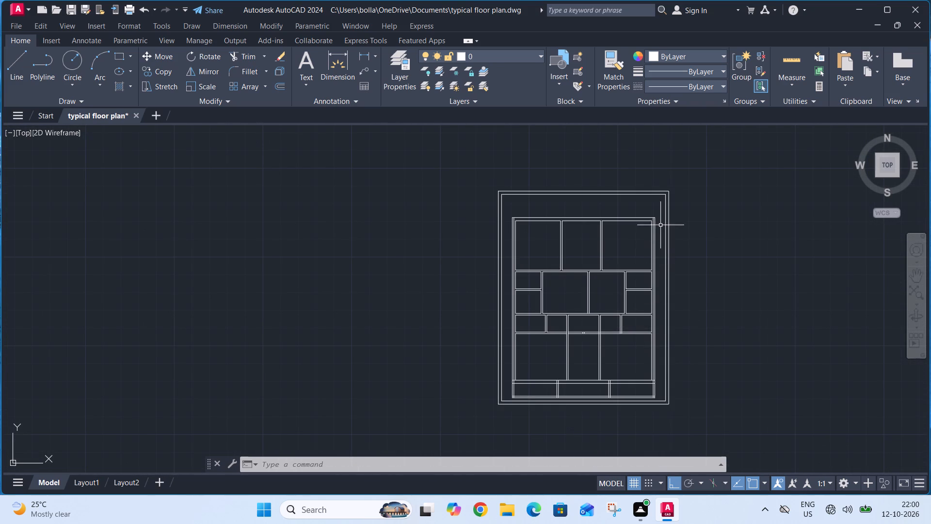
pyautogui.click(659, 212)
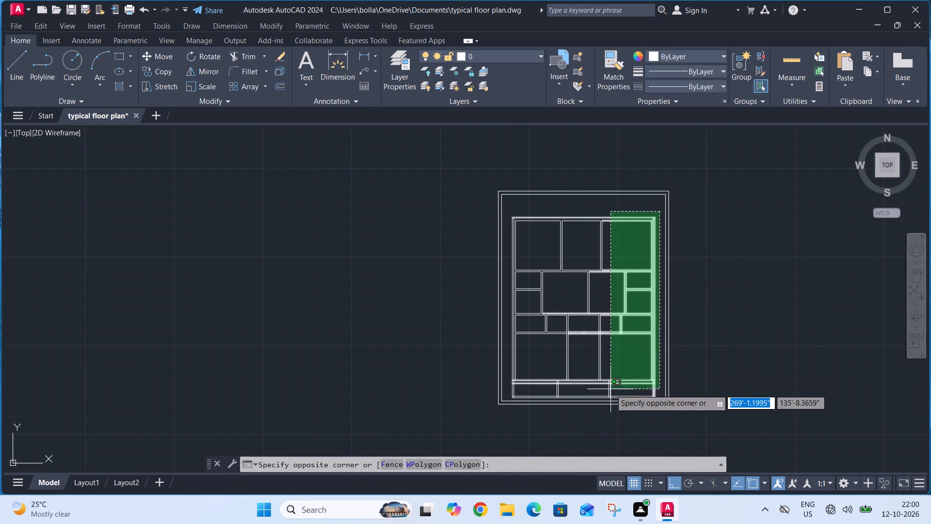
pyautogui.click(508, 399)
pyautogui.write('m')
pyautogui.press('space')
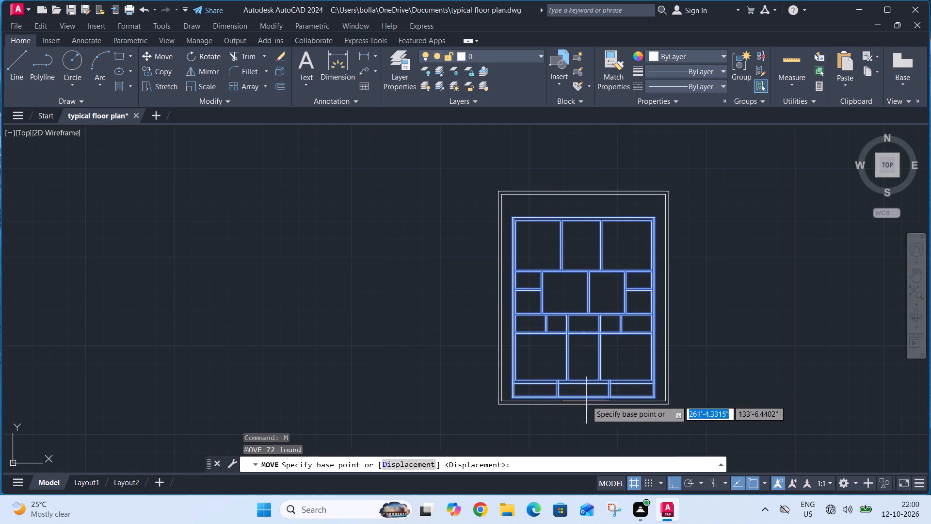
pyautogui.scroll(4, 640, 403)
pyautogui.click(745, 373)
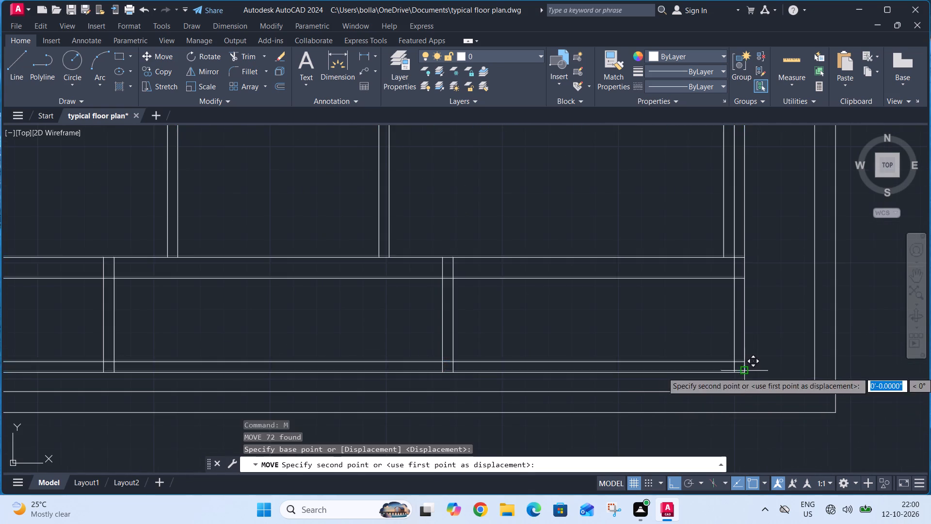
pyautogui.write("3'")
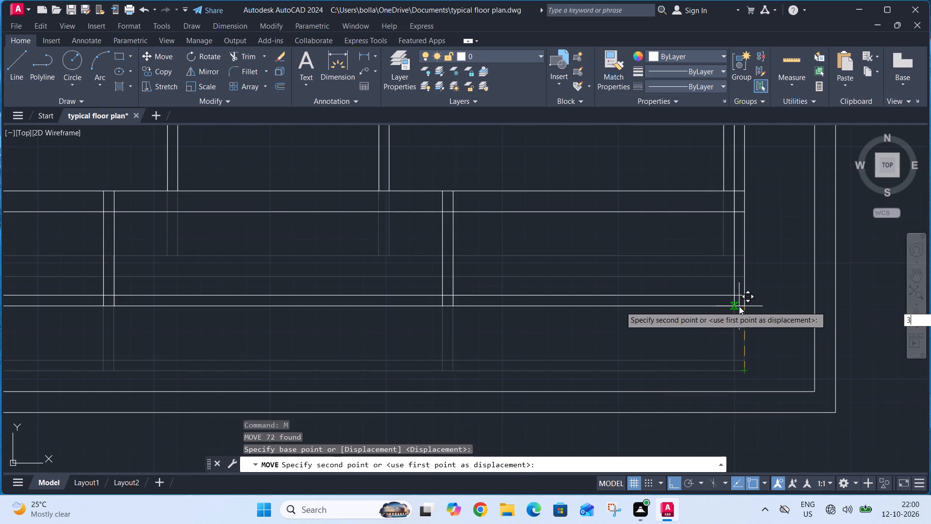
pyautogui.press('BackSpace')
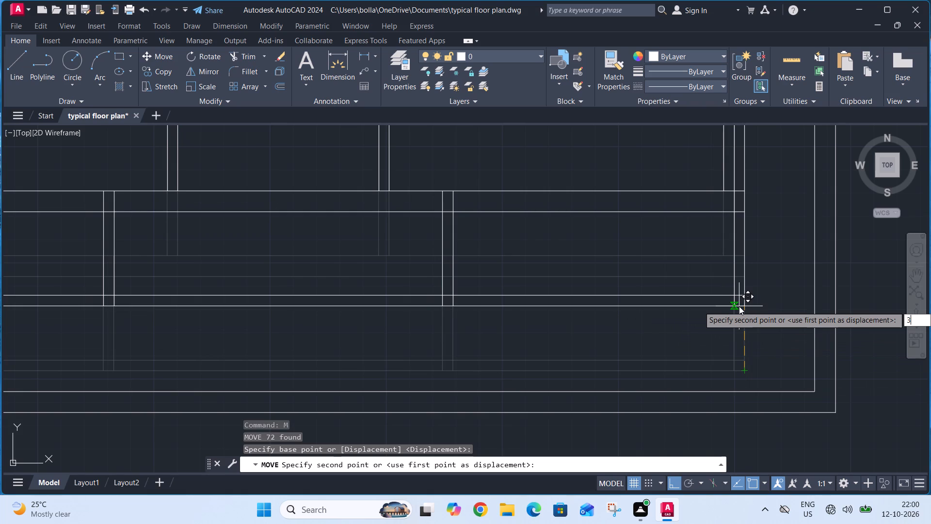
pyautogui.press('BackSpace')
pyautogui.write('2.')
pyautogui.write("5'")
pyautogui.press('Return')
# Measure the gap between the moved strip's lower-right corner and the plot wall's inner bottom line.
pyautogui.scroll(-5, 700, 314)
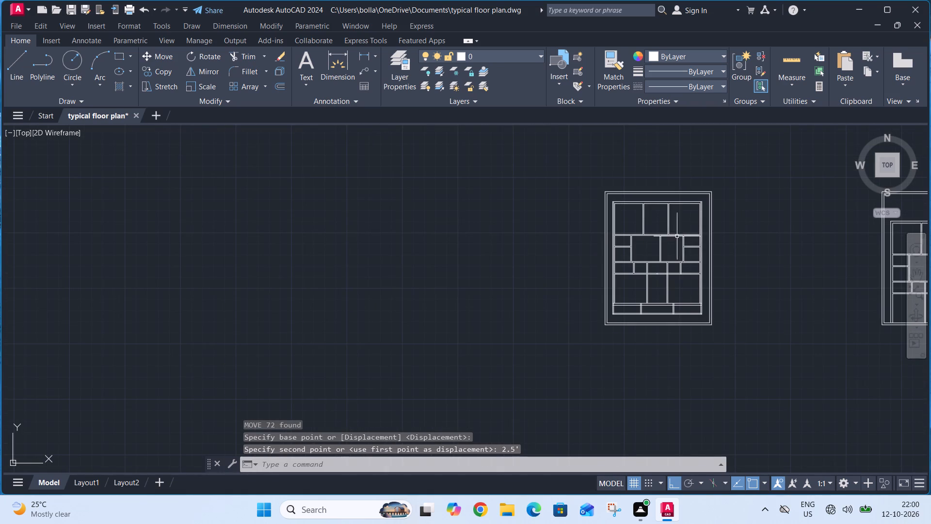
pyautogui.click(359, 57)
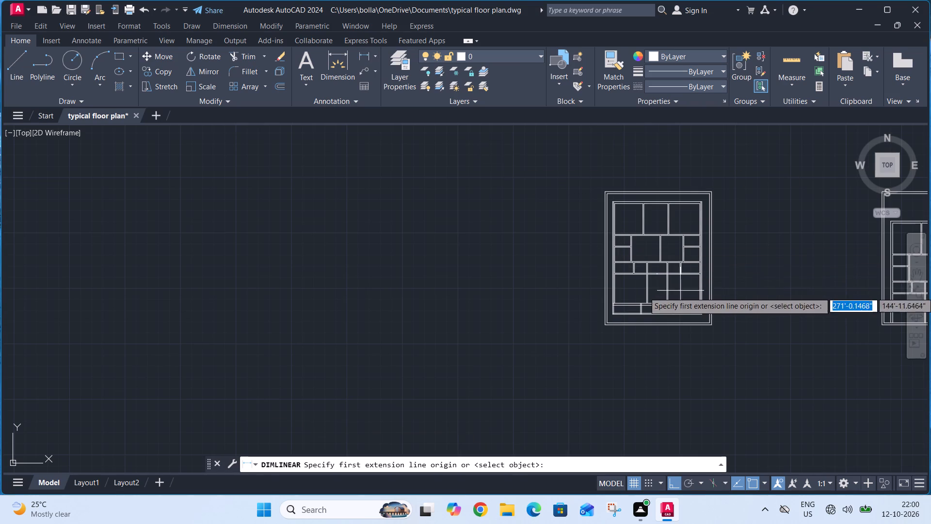
pyautogui.scroll(4, 706, 315)
pyautogui.click(680, 321)
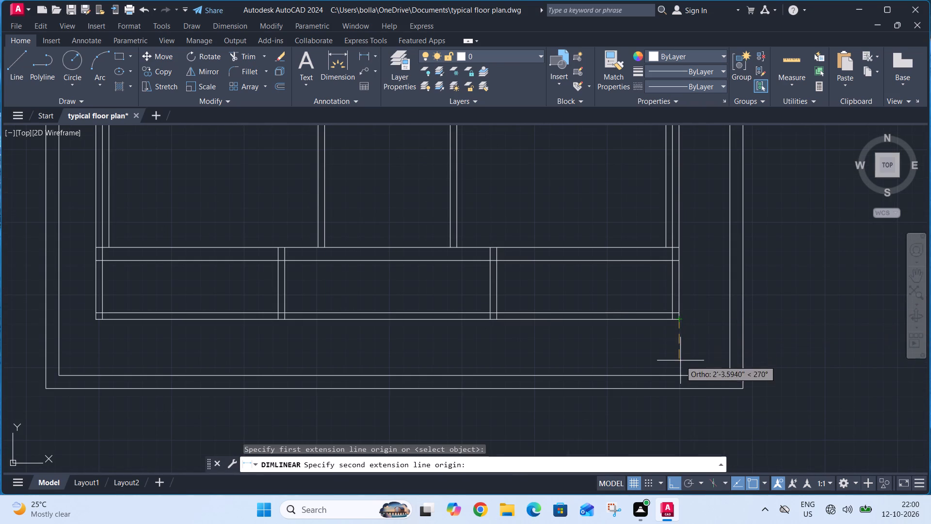
pyautogui.click(681, 376)
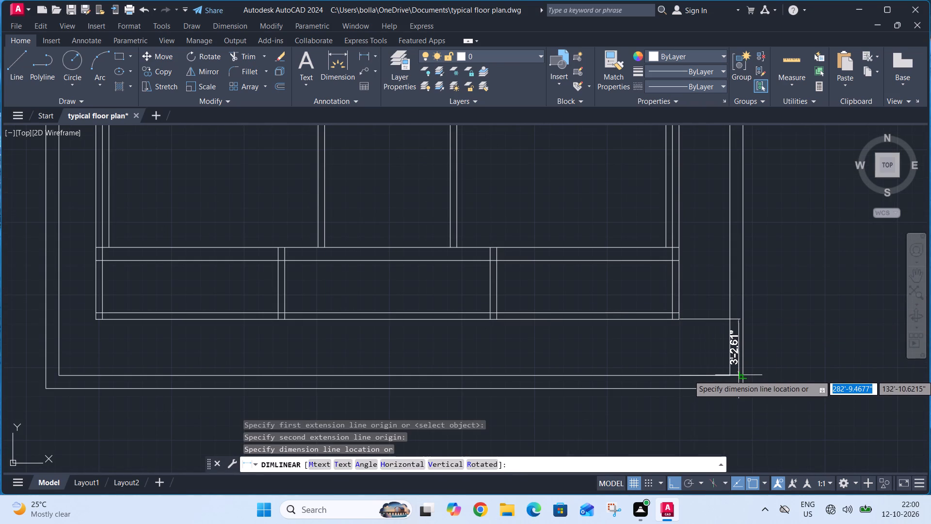
pyautogui.press('Escape')
# Measure the gap between the moved house's upper-right corner and the plot wall's inner top line.
pyautogui.scroll(-3, 696, 301)
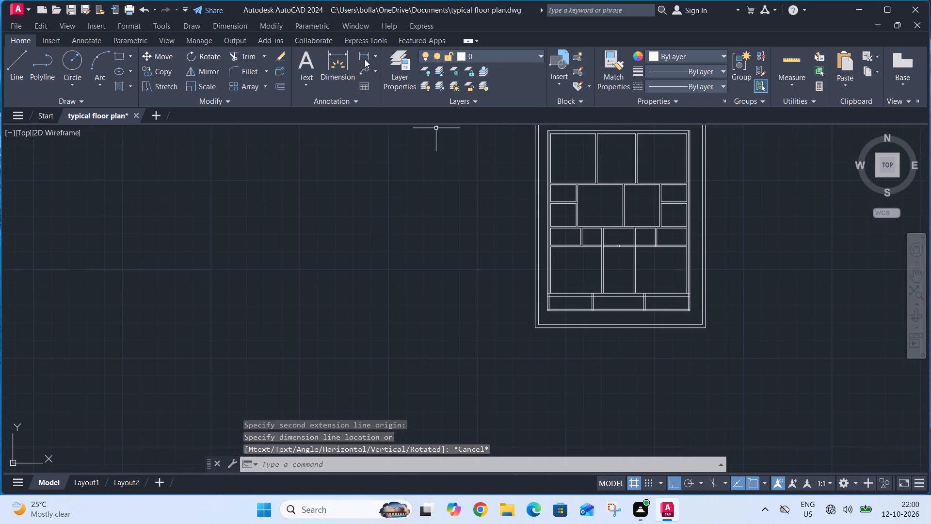
pyautogui.click(365, 59)
pyautogui.moveTo(654, 252); pyautogui.dragTo(568, 417, button='middle')
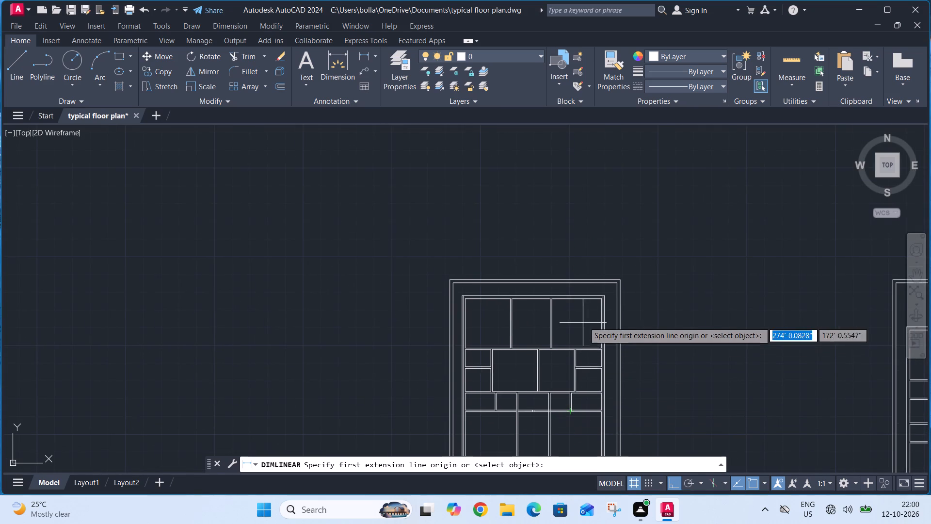
pyautogui.scroll(3, 604, 287)
pyautogui.click(609, 321)
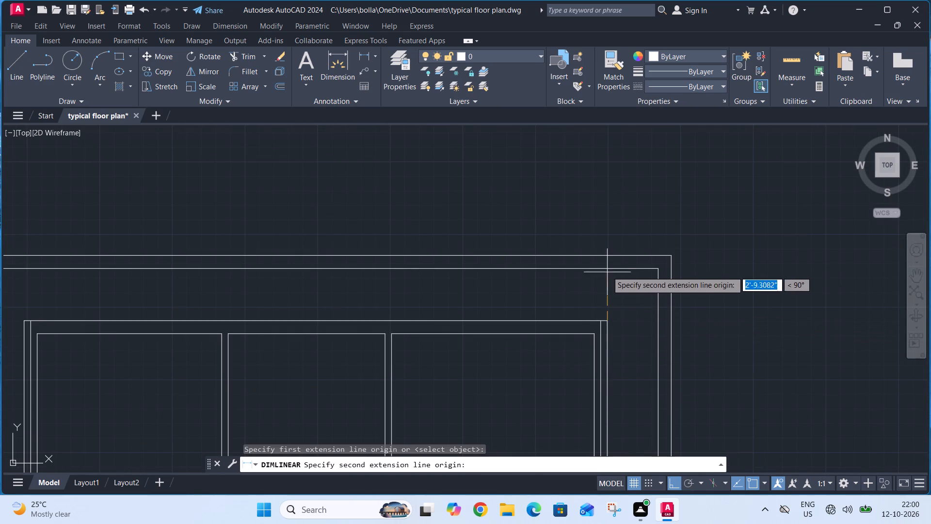
pyautogui.click(607, 266)
pyautogui.press('Escape')
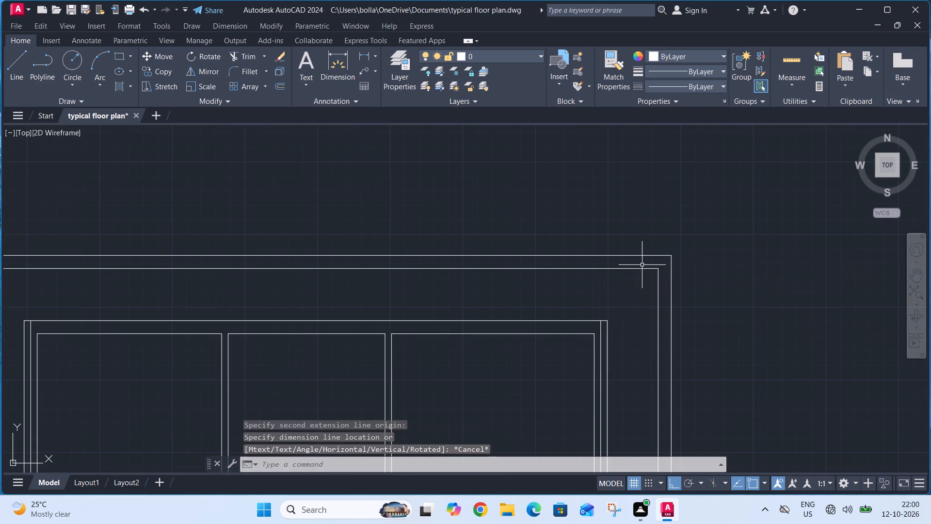
# Trim the extra middle line out of the house's right 9" wall, above the bottom strip.
pyautogui.scroll(-2, 642, 265)
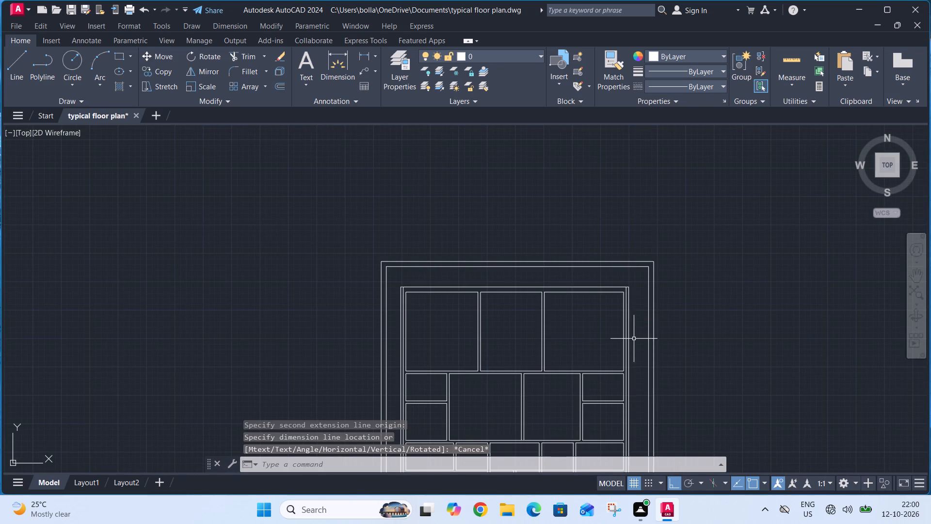
pyautogui.moveTo(634, 340); pyautogui.dragTo(566, 222, button='middle')
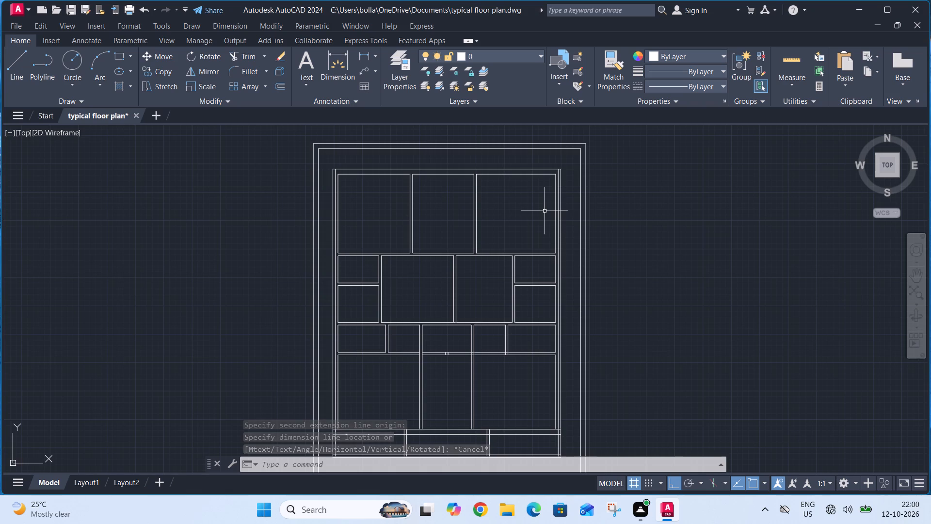
pyautogui.press('t')
pyautogui.write('r')
pyautogui.press('space')
pyautogui.scroll(-2, 548, 187)
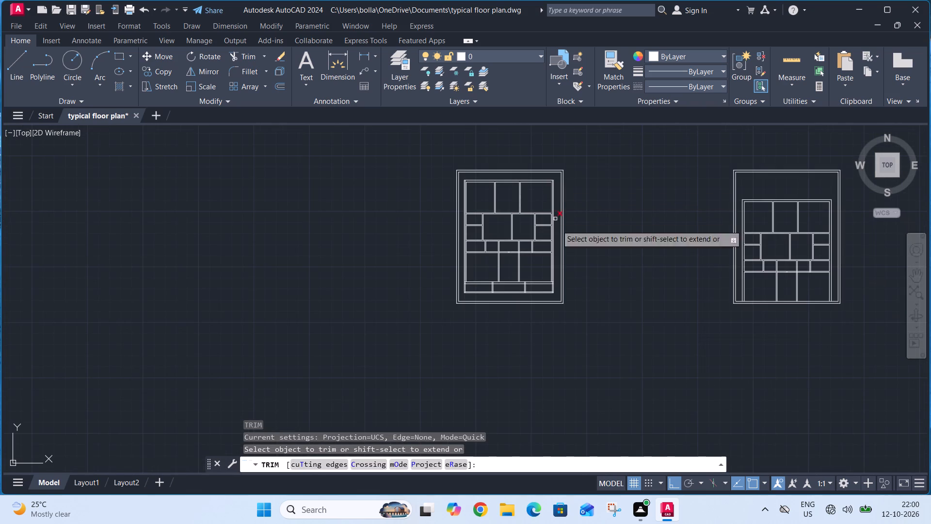
pyautogui.scroll(4, 553, 278)
pyautogui.click(548, 286)
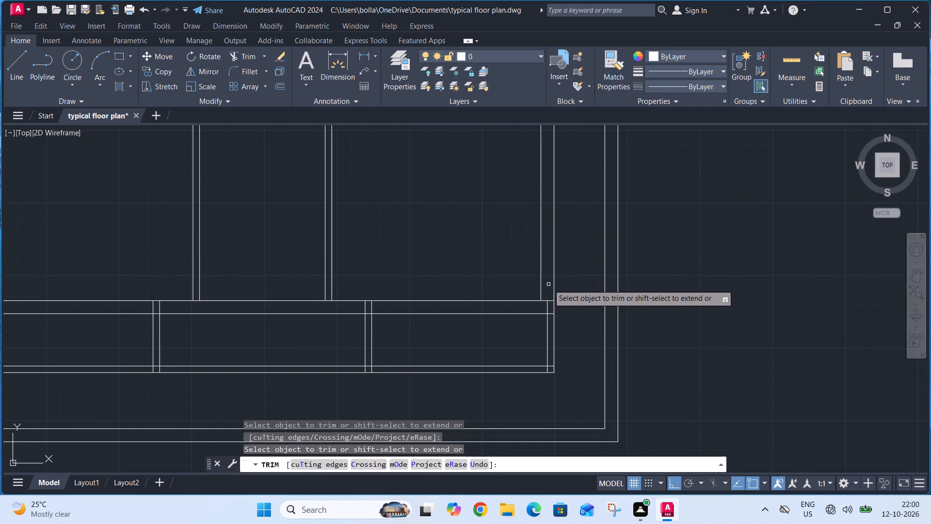
# Trim the extra middle line out of the house's left 9" wall, above the bottom strip.
pyautogui.scroll(-4, 553, 282)
pyautogui.scroll(4, 470, 284)
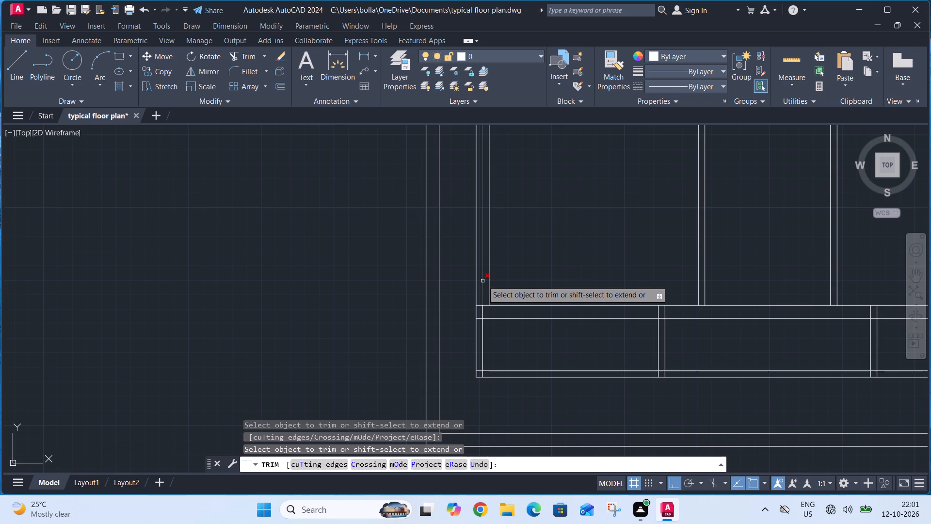
pyautogui.click(482, 281)
pyautogui.press('Escape')
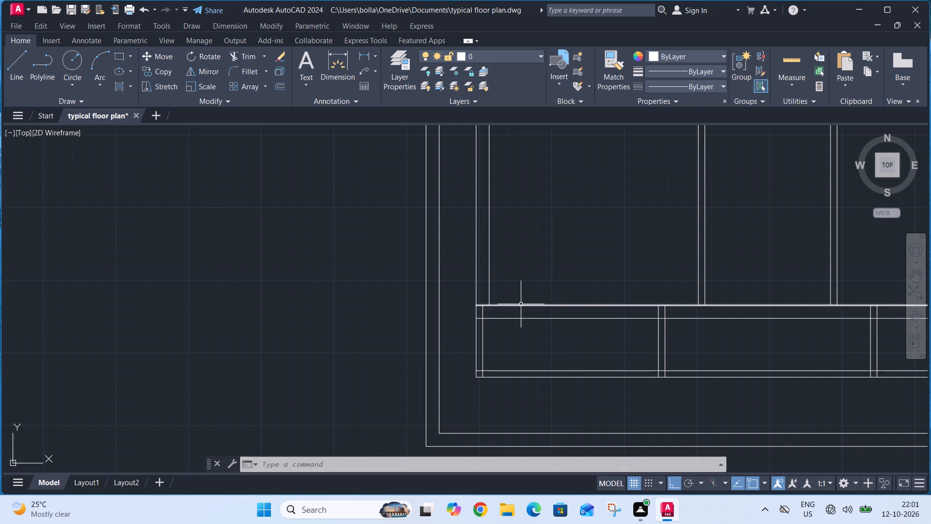
# Trim the overlapping wall lines at the upper-left and lower-left corners of the bottom strip into clean corners.
pyautogui.write('tr')
pyautogui.press('space')
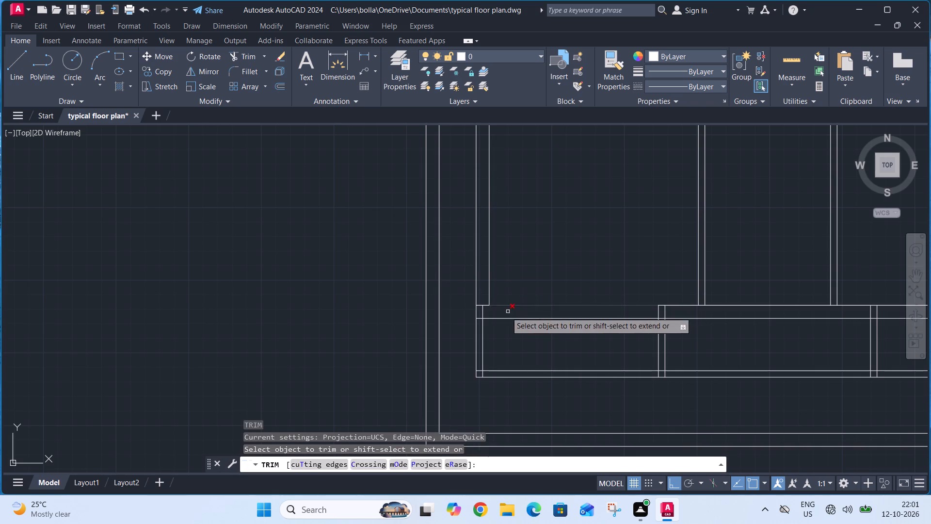
pyautogui.click(479, 306)
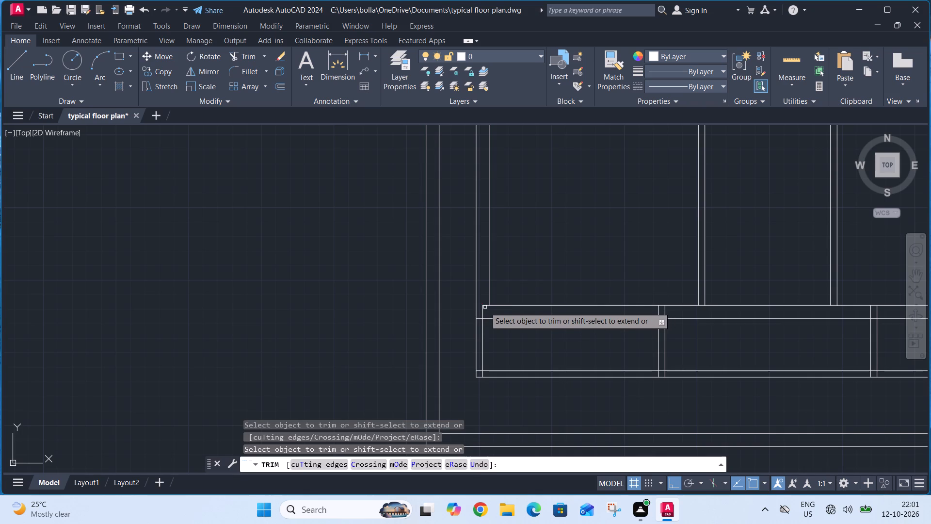
pyautogui.click(483, 310)
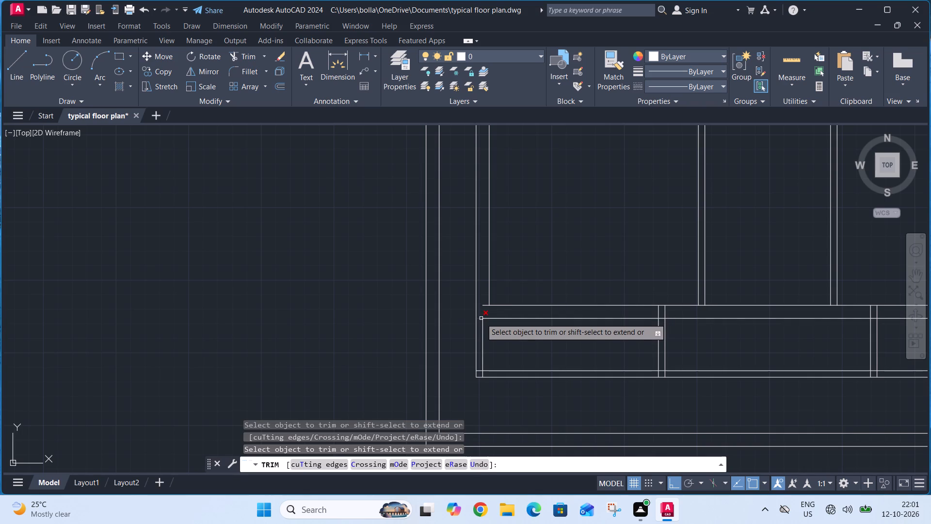
pyautogui.click(481, 318)
pyautogui.click(483, 306)
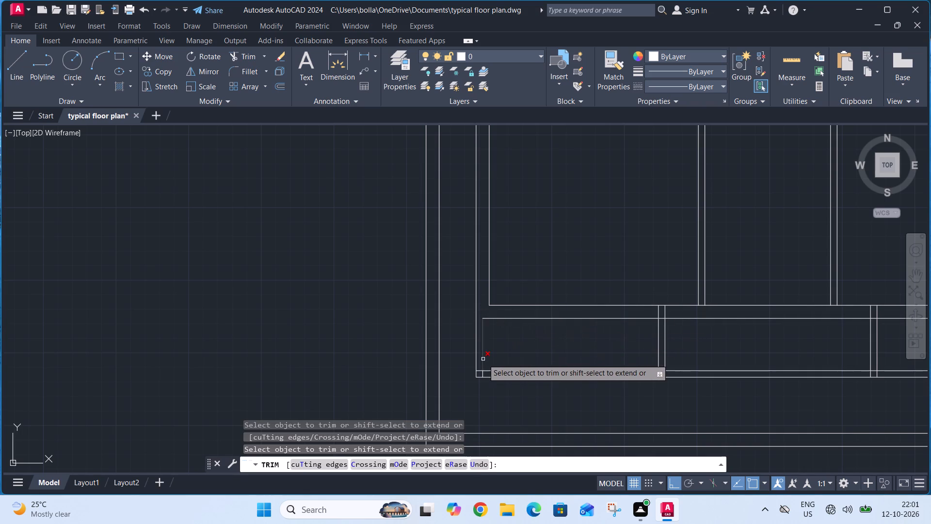
pyautogui.scroll(2, 479, 374)
pyautogui.click(482, 358)
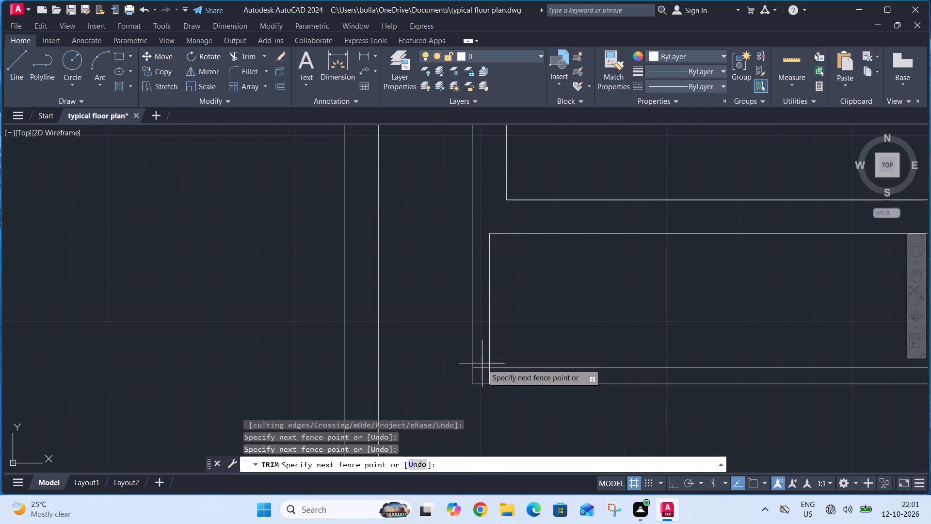
pyautogui.click(485, 380)
pyautogui.click(487, 380)
pyautogui.click(506, 379)
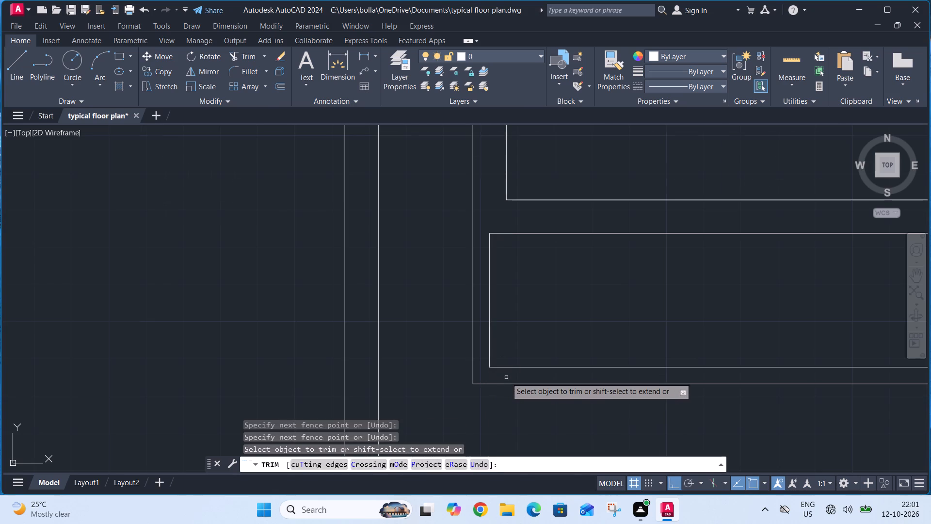
# Trim the crossing lines where the bottom strip's left partition meets the walls above and below it.
pyautogui.scroll(-2, 506, 377)
pyautogui.scroll(3, 689, 374)
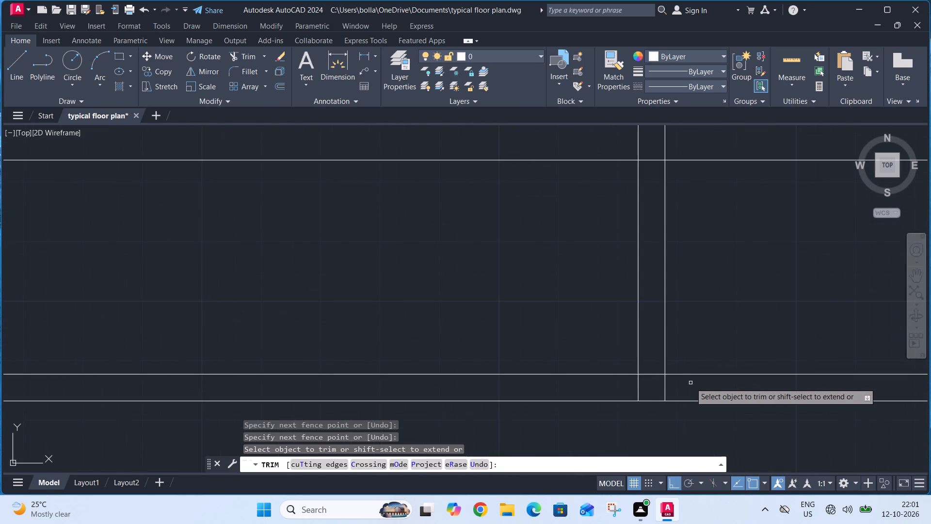
pyautogui.click(691, 383)
pyautogui.click(621, 387)
pyautogui.click(647, 385)
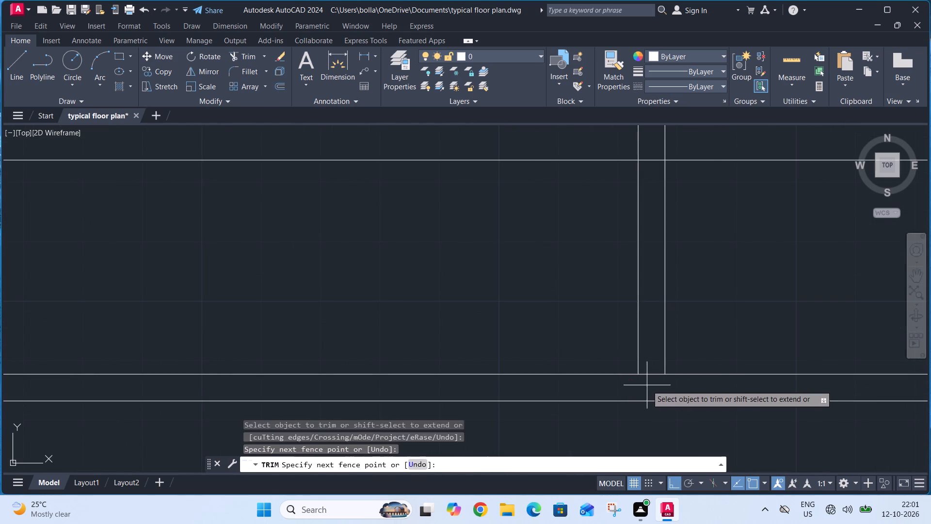
pyautogui.click(654, 157)
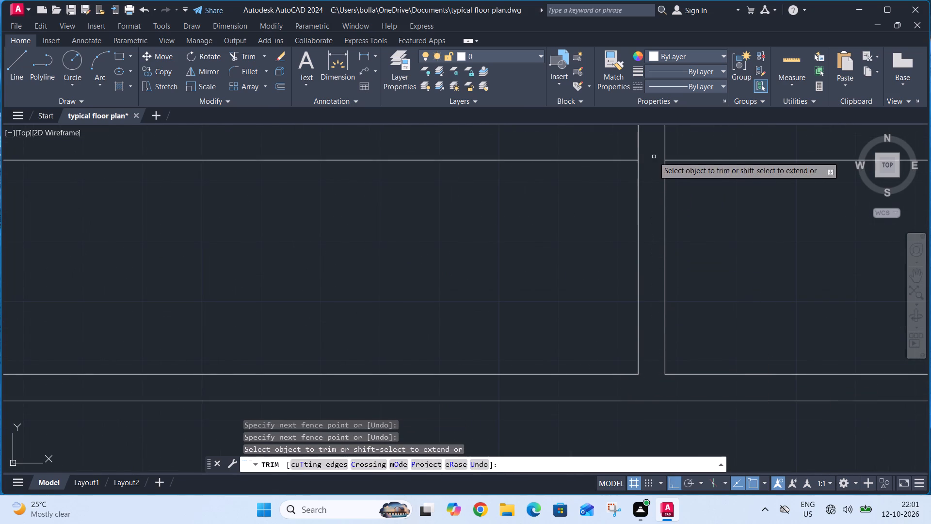
pyautogui.moveTo(651, 164); pyautogui.dragTo(651, 304, button='middle')
pyautogui.click(676, 268)
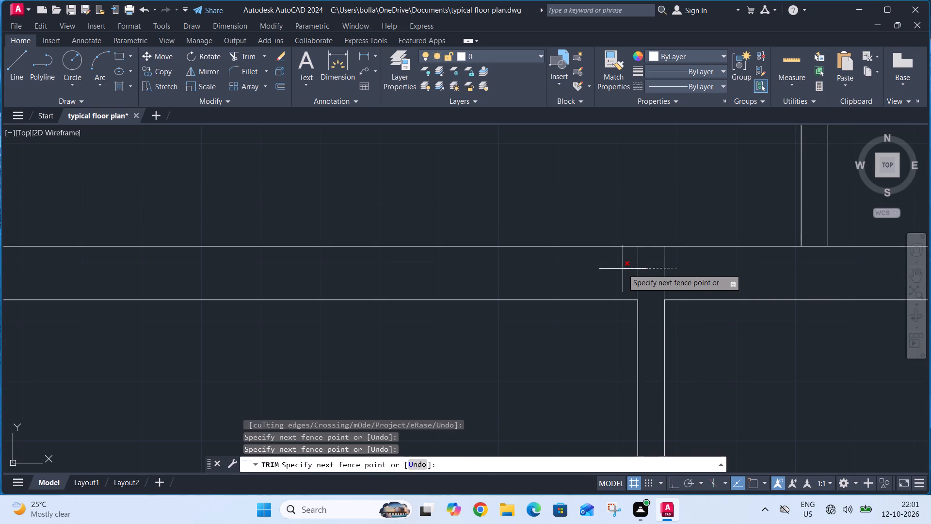
pyautogui.scroll(-2, 624, 266)
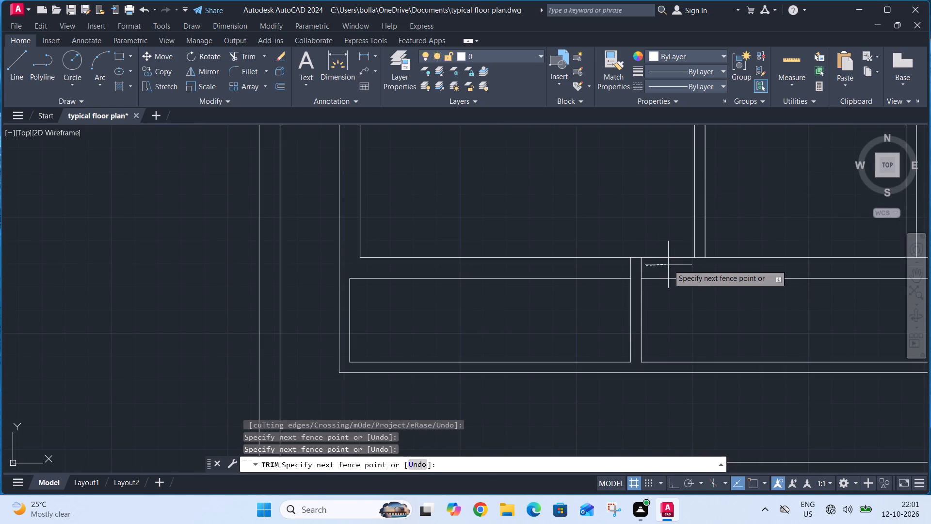
pyautogui.click(626, 266)
# Trim the 9" wall's upper line where the two vertical partitions of the rooms above the strip meet it.
pyautogui.moveTo(678, 302); pyautogui.dragTo(555, 388, button='middle')
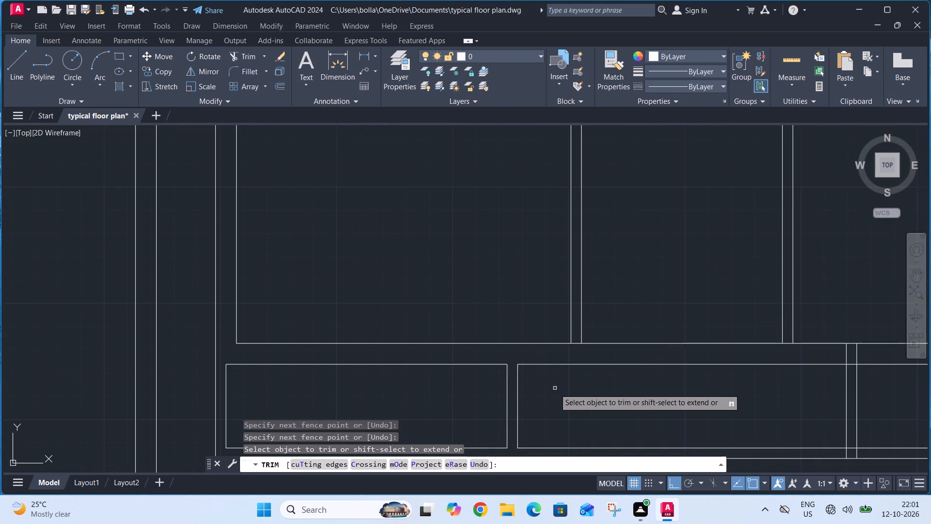
pyautogui.click(573, 342)
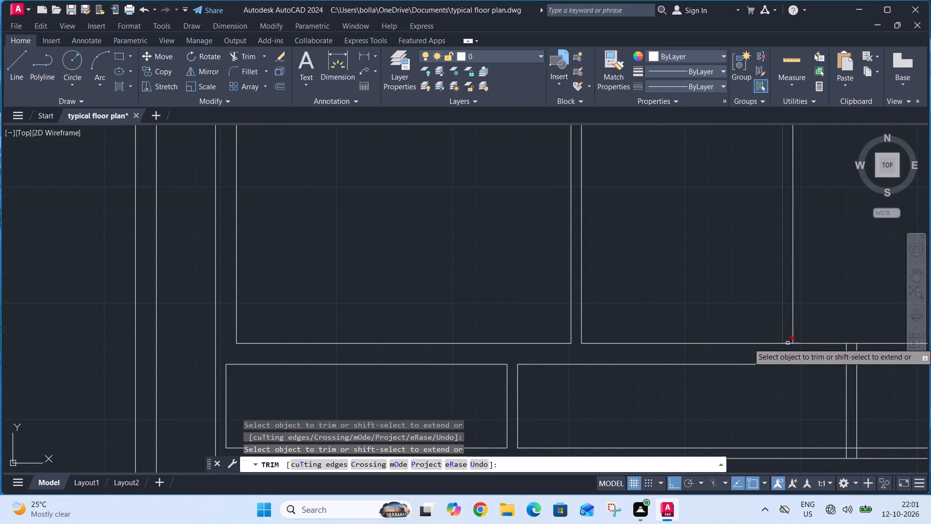
pyautogui.click(791, 344)
# Trim the crossing lines where the bottom strip's right partition meets the walls above and below it.
pyautogui.scroll(-3, 787, 351)
pyautogui.moveTo(791, 364); pyautogui.dragTo(757, 364, button='middle')
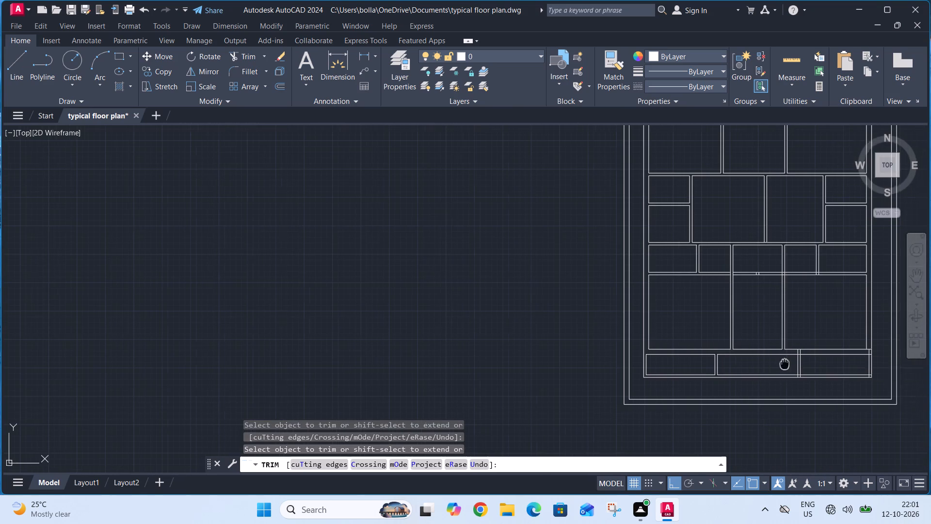
pyautogui.moveTo(757, 364); pyautogui.dragTo(596, 371, button='middle')
pyautogui.scroll(4, 608, 388)
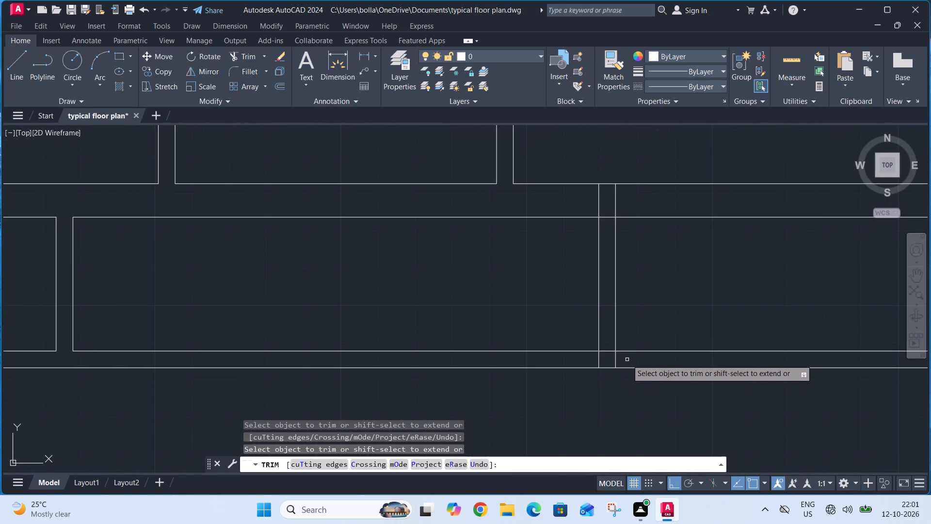
pyautogui.click(627, 359)
pyautogui.click(590, 359)
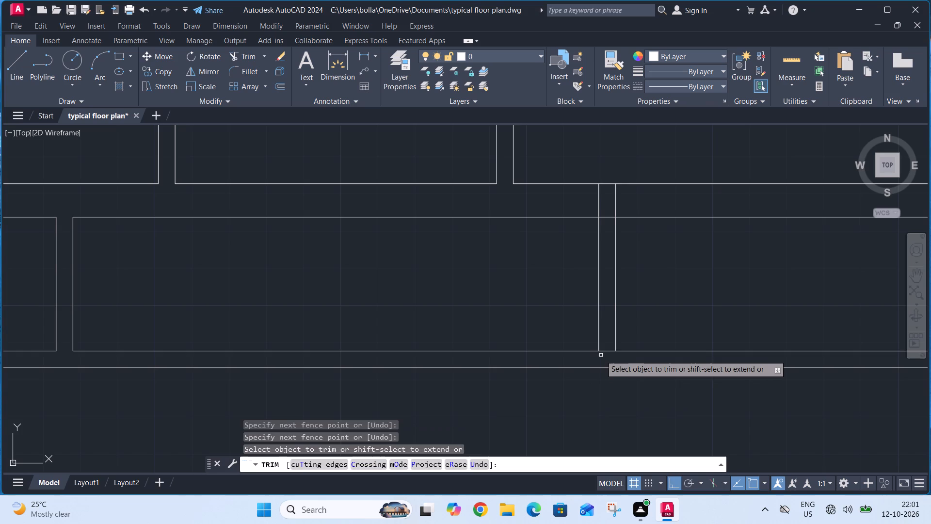
pyautogui.click(602, 355)
pyautogui.click(603, 331)
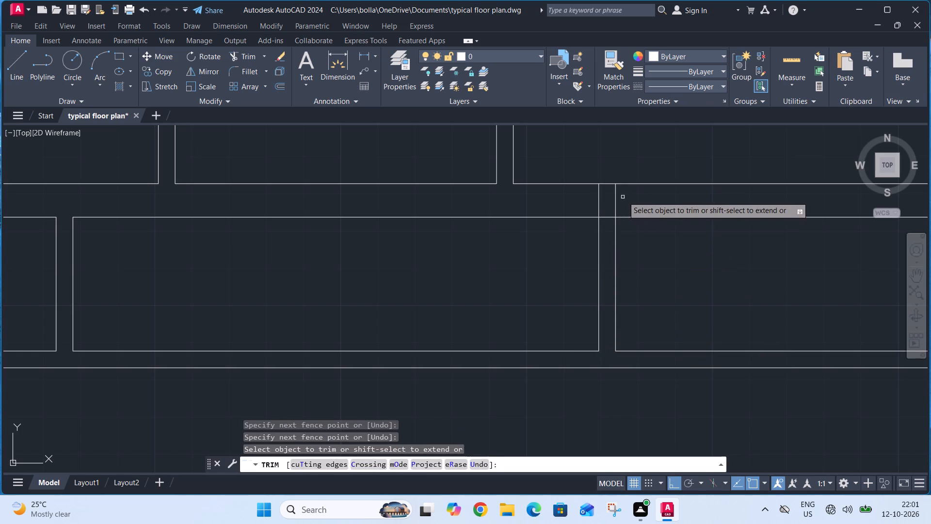
pyautogui.click(623, 196)
pyautogui.click(595, 202)
pyautogui.click(604, 225)
pyautogui.click(604, 210)
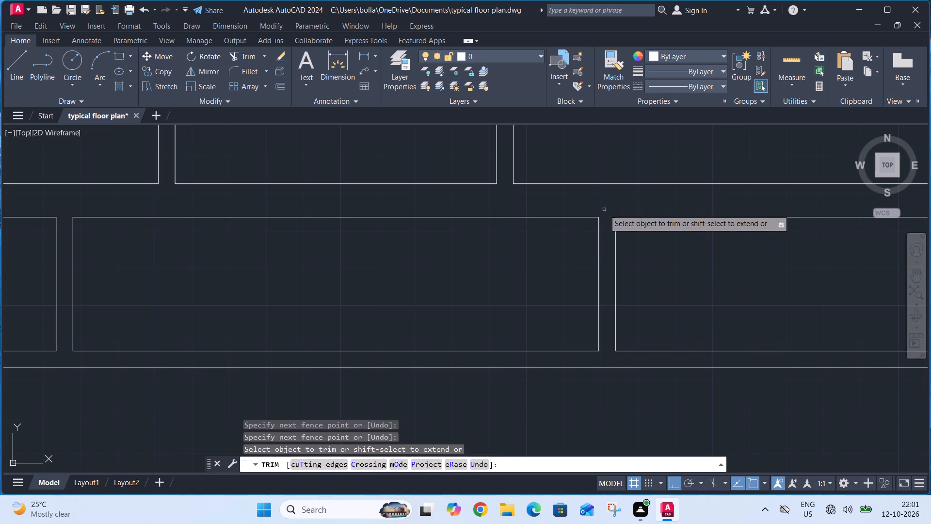
# Trim the overlapping wall lines at the upper-right and lower-right corners of the bottom strip into clean corners.
pyautogui.scroll(-4, 604, 210)
pyautogui.scroll(4, 674, 203)
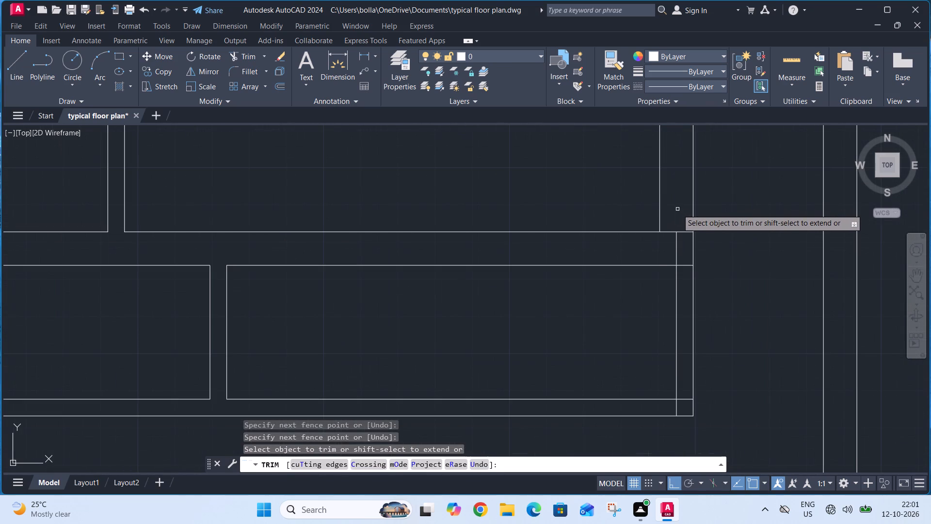
pyautogui.click(677, 209)
pyautogui.click(658, 252)
pyautogui.click(682, 274)
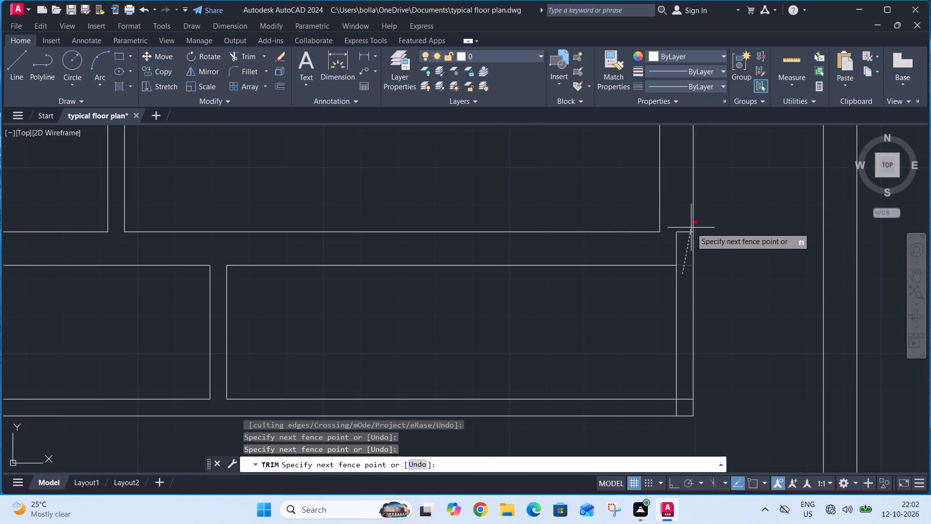
pyautogui.click(687, 226)
pyautogui.click(686, 236)
pyautogui.click(665, 248)
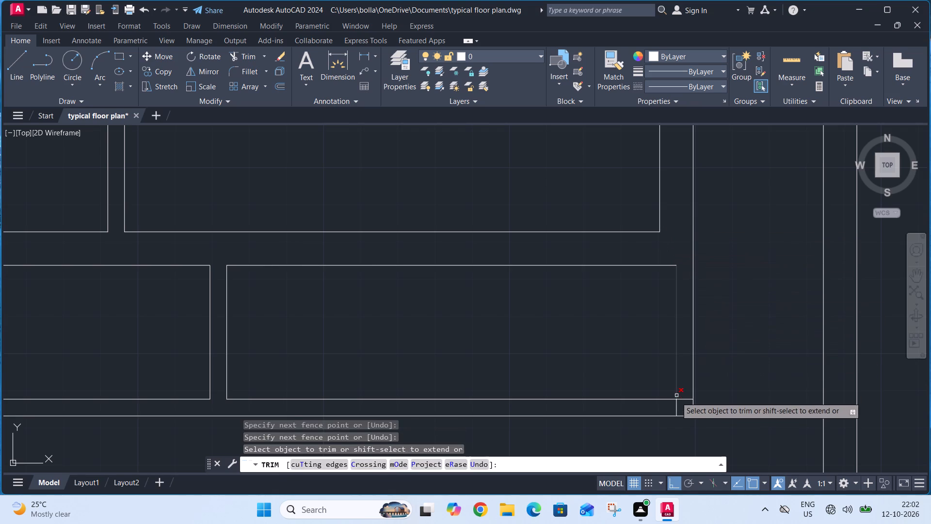
pyautogui.click(672, 405)
pyautogui.doubleClick(683, 405)
pyautogui.click(683, 394)
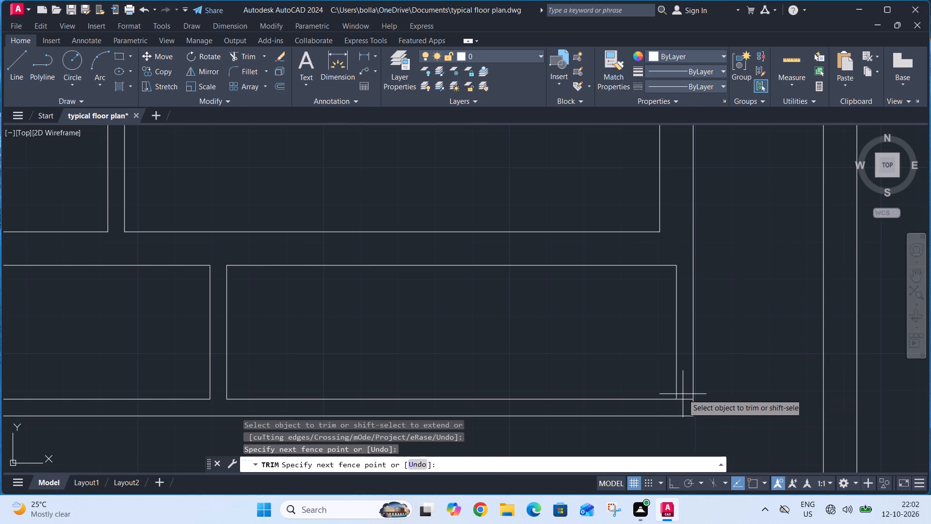
pyautogui.click(683, 401)
# Trim the leftover short partition stub inside the horizontal wall between the central small room and the room below.
pyautogui.scroll(-3, 683, 401)
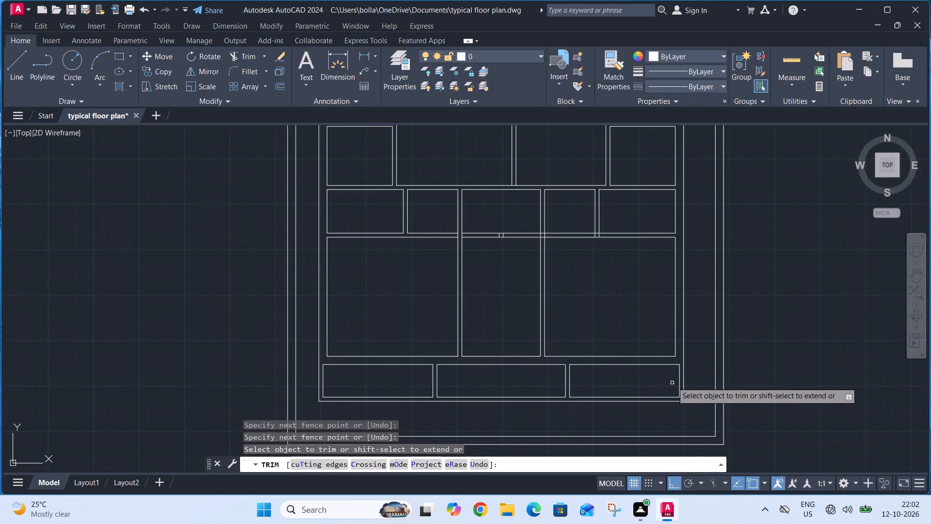
pyautogui.scroll(2, 495, 228)
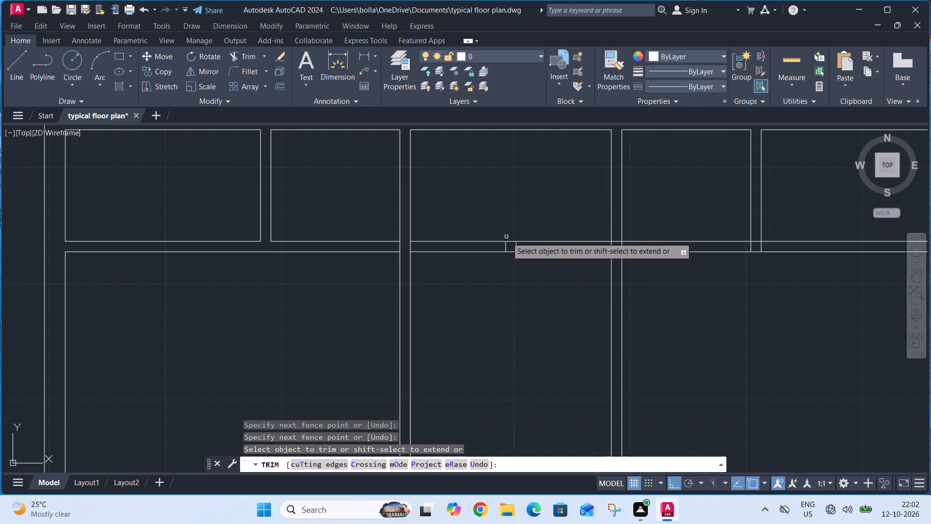
pyautogui.click(537, 247)
pyautogui.click(503, 246)
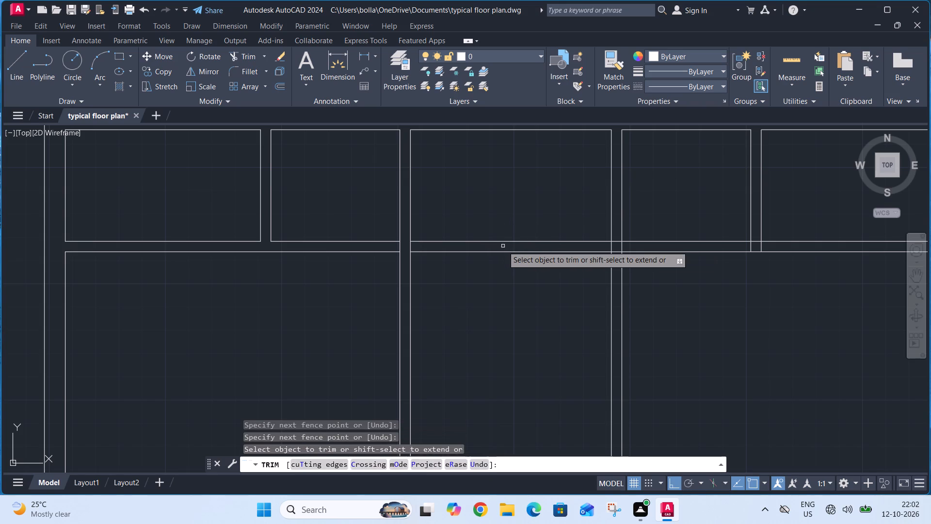
pyautogui.press('Escape')
# Measure the central room's clear width between its two vertical partitions with a linear dimension.
pyautogui.scroll(-1, 502, 246)
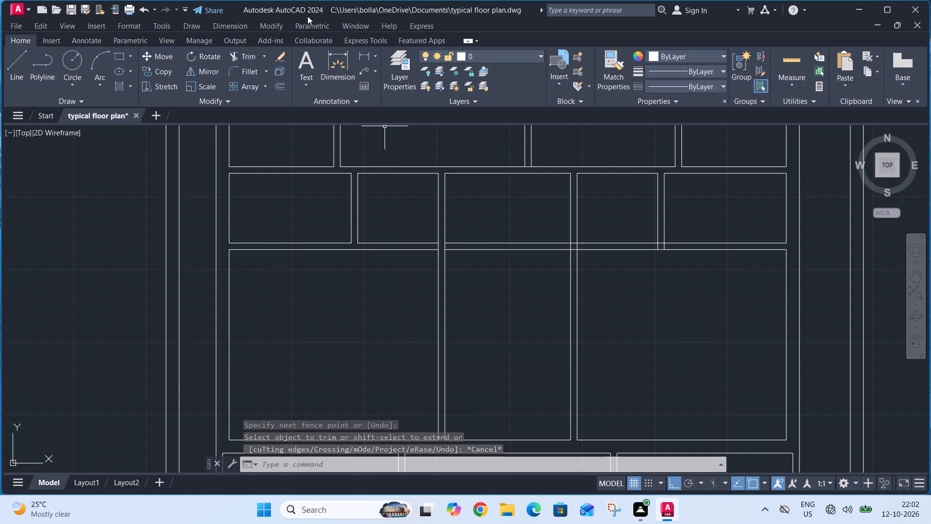
pyautogui.click(358, 49)
pyautogui.click(363, 57)
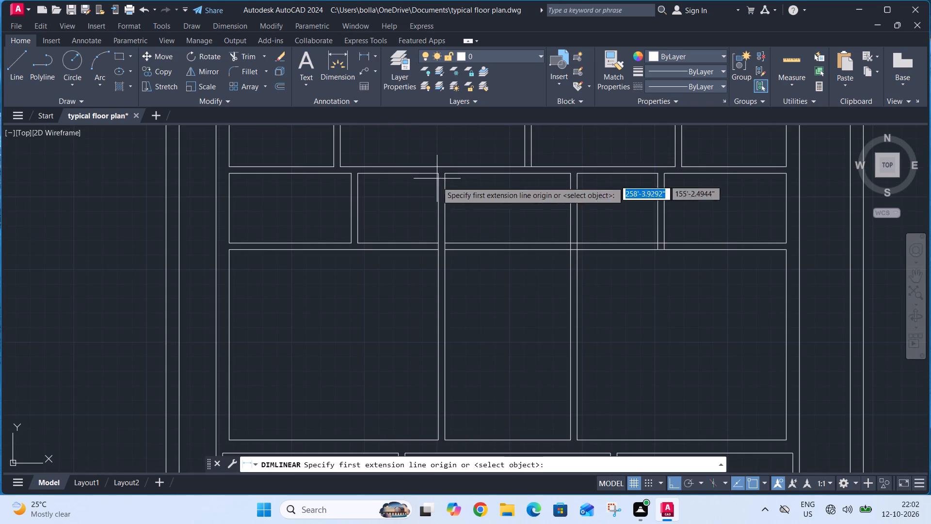
pyautogui.click(447, 247)
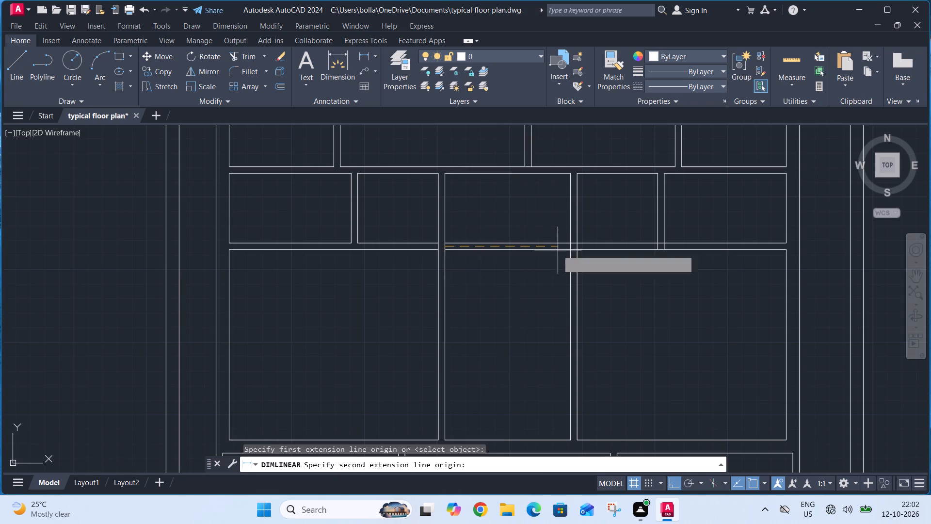
pyautogui.click(571, 247)
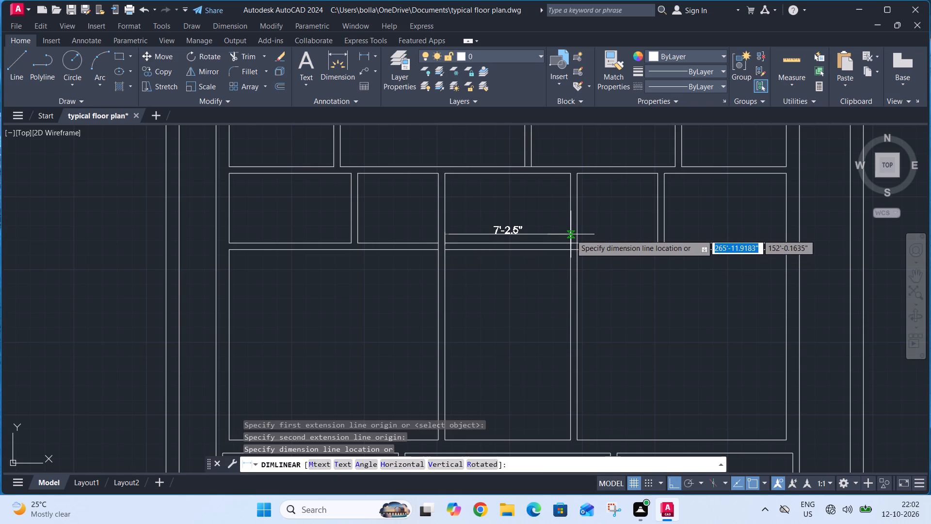
pyautogui.press('Escape')
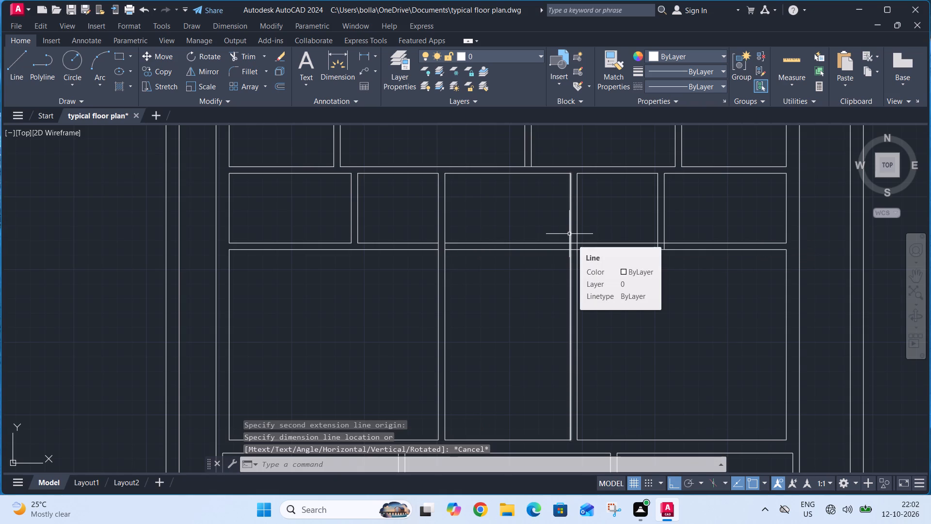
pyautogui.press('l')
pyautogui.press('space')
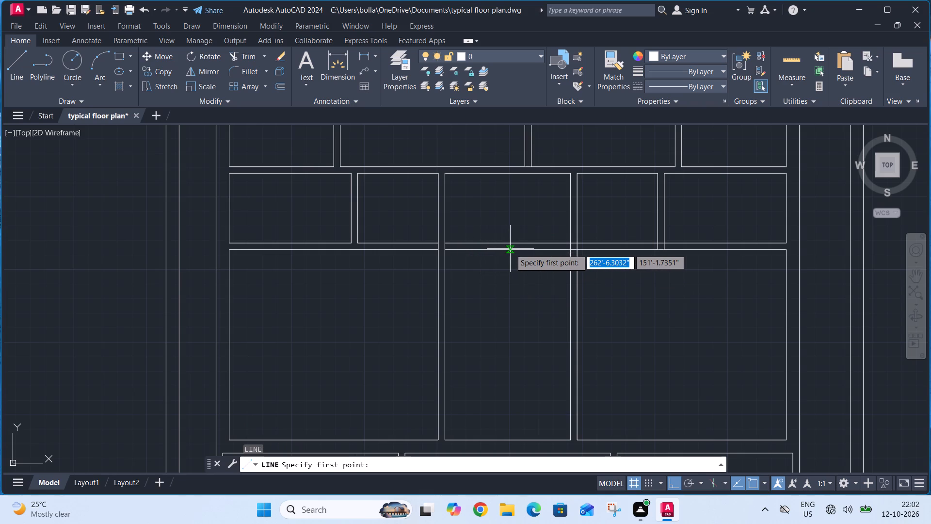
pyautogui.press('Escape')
# Trim the two horizontal wall lines where they cross the central room's right partition.
pyautogui.write('tr')
pyautogui.press('space')
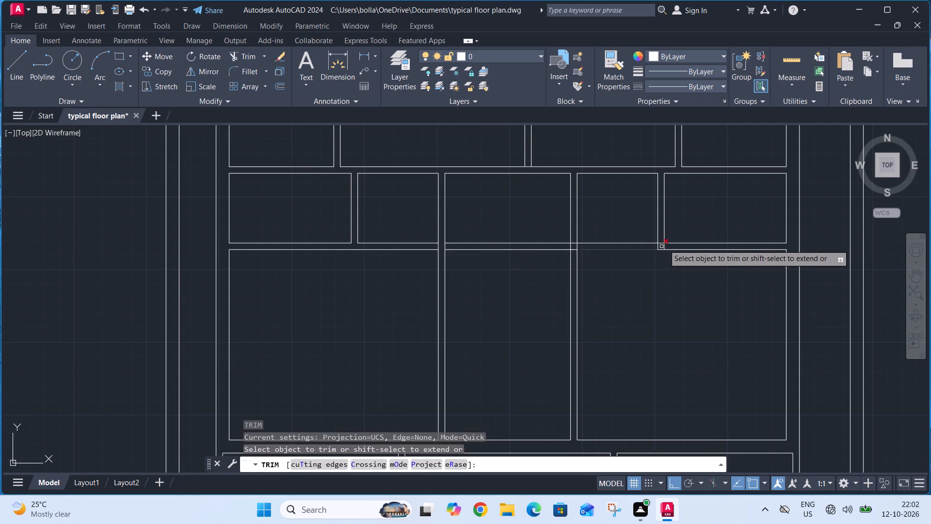
pyautogui.scroll(1, 667, 242)
pyautogui.click(519, 264)
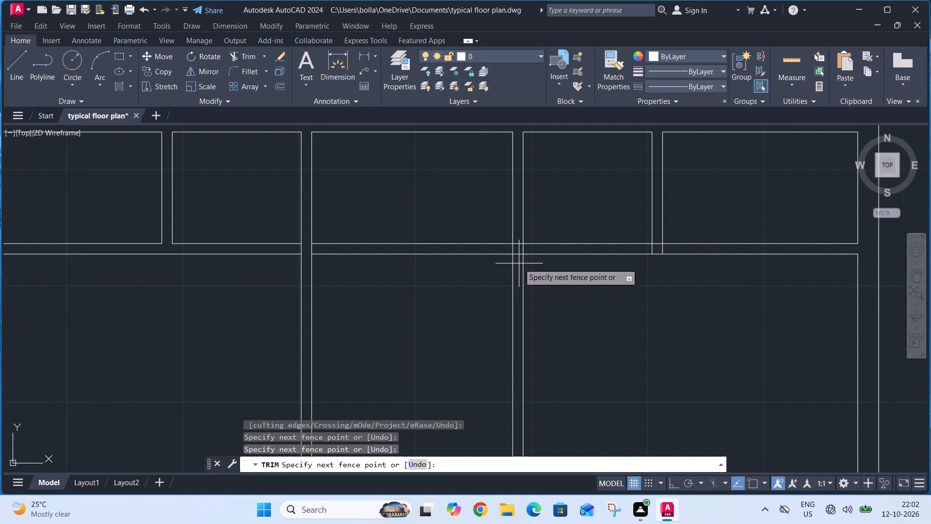
pyautogui.click(518, 240)
pyautogui.press('Escape')
# Draw a 10'-11" vertical centre line in the lower central room, from the midpoint of its top wall line to its bottom wall.
pyautogui.write('l')
pyautogui.press('space')
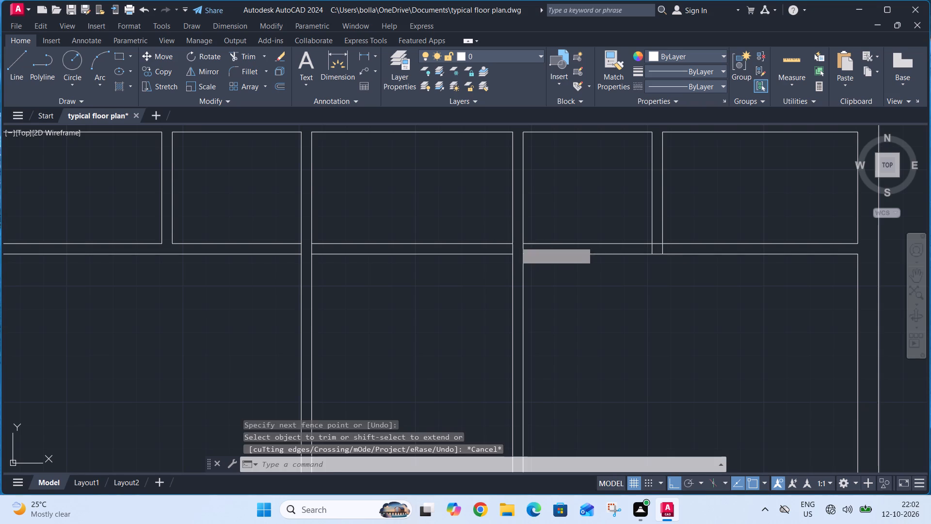
pyautogui.click(412, 255)
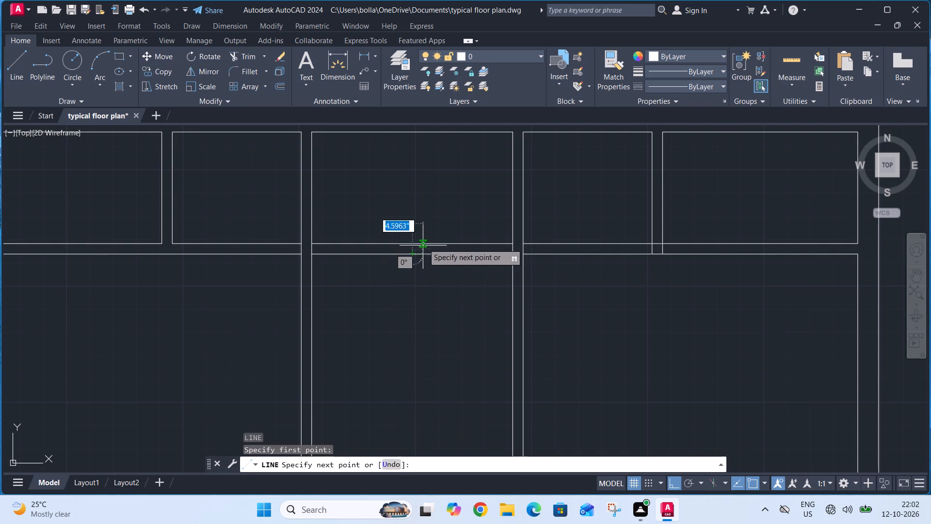
pyautogui.scroll(-1, 426, 240)
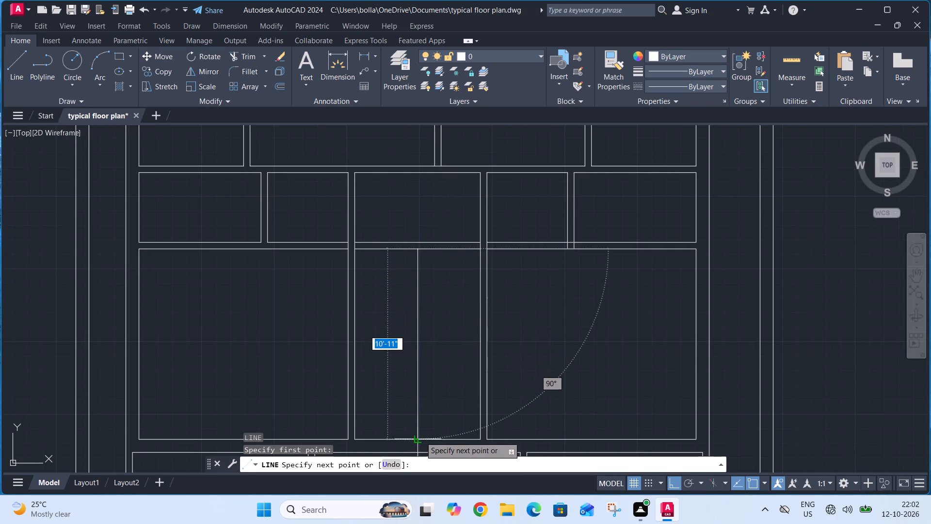
pyautogui.click(419, 440)
pyautogui.press('Escape')
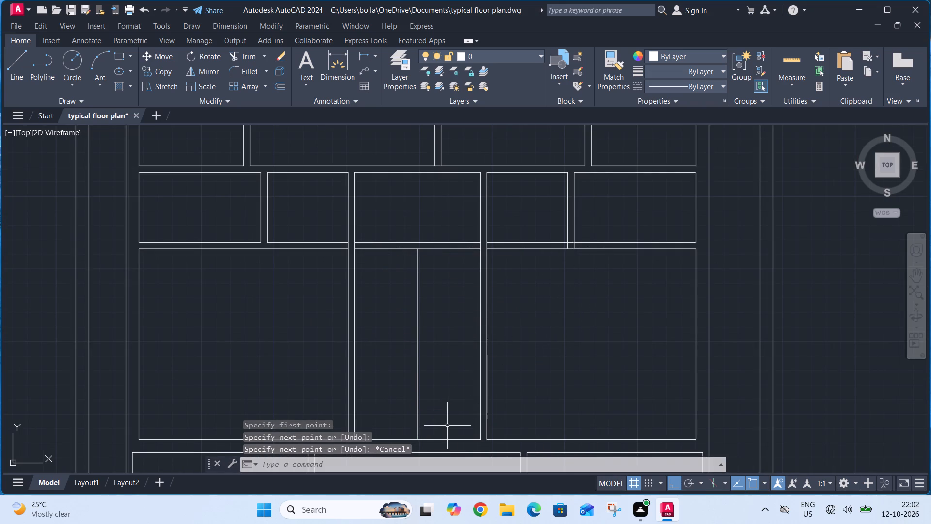
# Offset the vertical centre line 2" to each side to form the staircase divider.
pyautogui.write('o')
pyautogui.press('space')
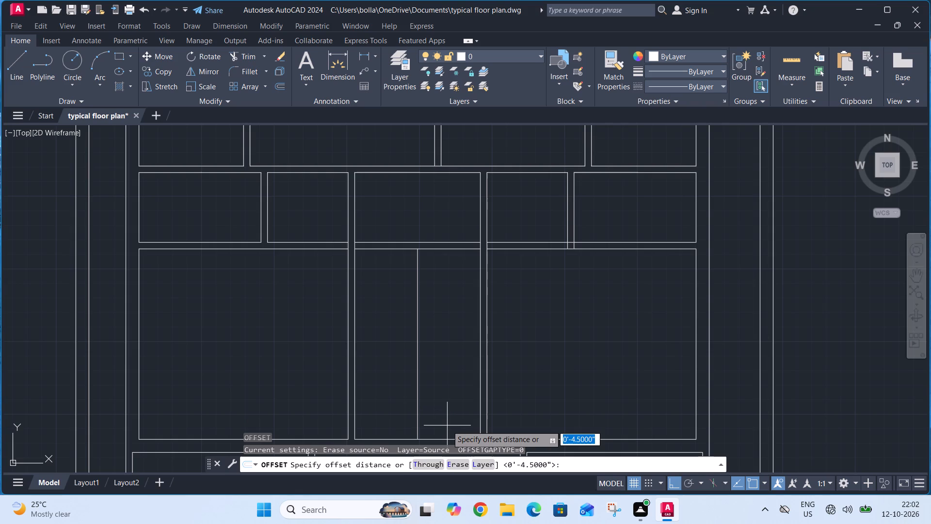
pyautogui.press('2')
pyautogui.hotkey('shift', '"')
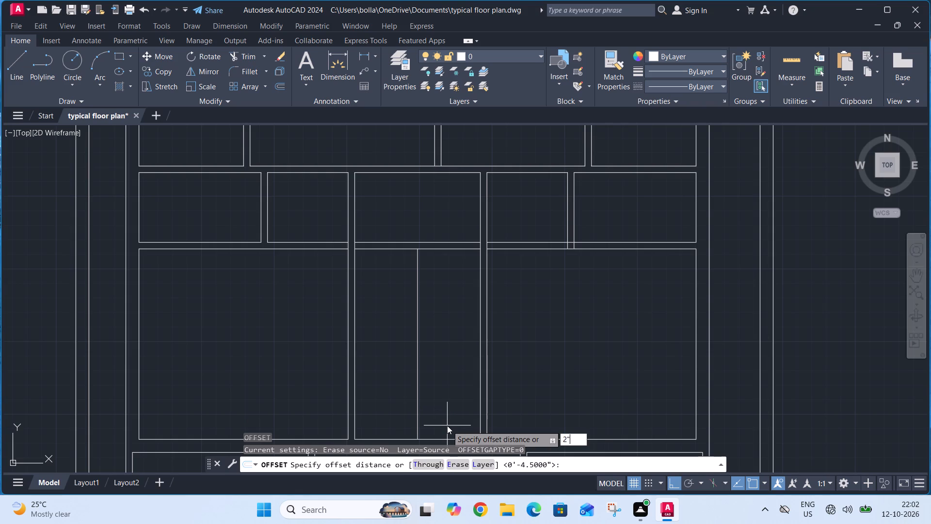
pyautogui.press('Return')
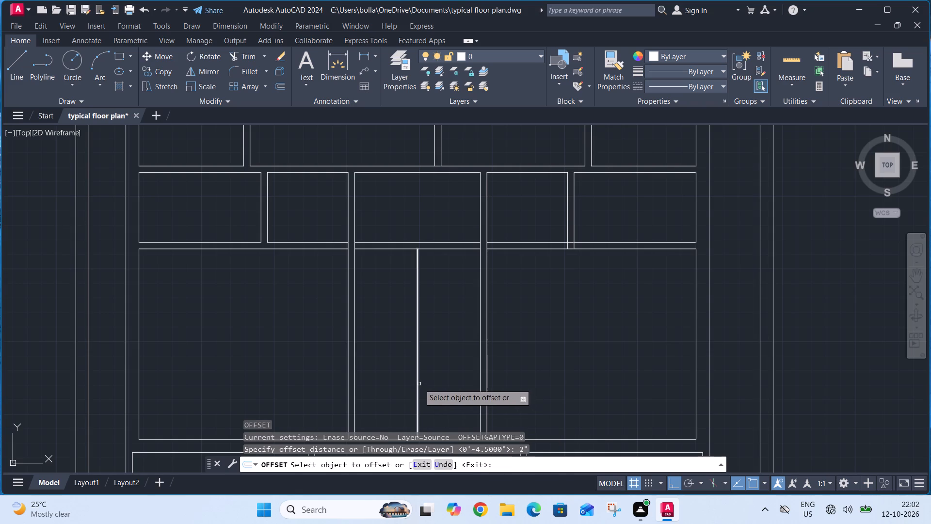
pyautogui.click(418, 383)
pyautogui.click(427, 382)
pyautogui.click(417, 380)
pyautogui.click(406, 374)
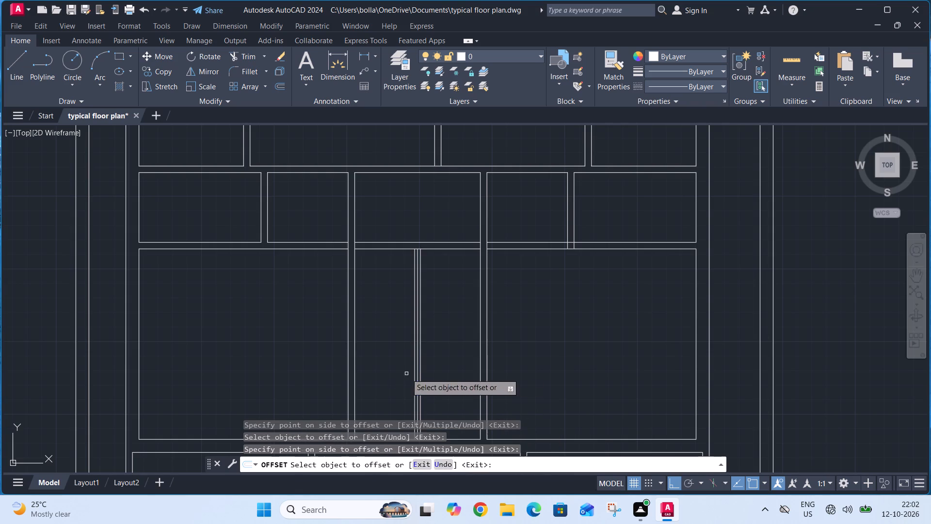
pyautogui.press('Escape')
# Offset the lower central room's top wall line downward at 10" spacing to create nine successive stair tread lines.
pyautogui.write('o 10')
pyautogui.hotkey('shift', '"')
pyautogui.press('Return')
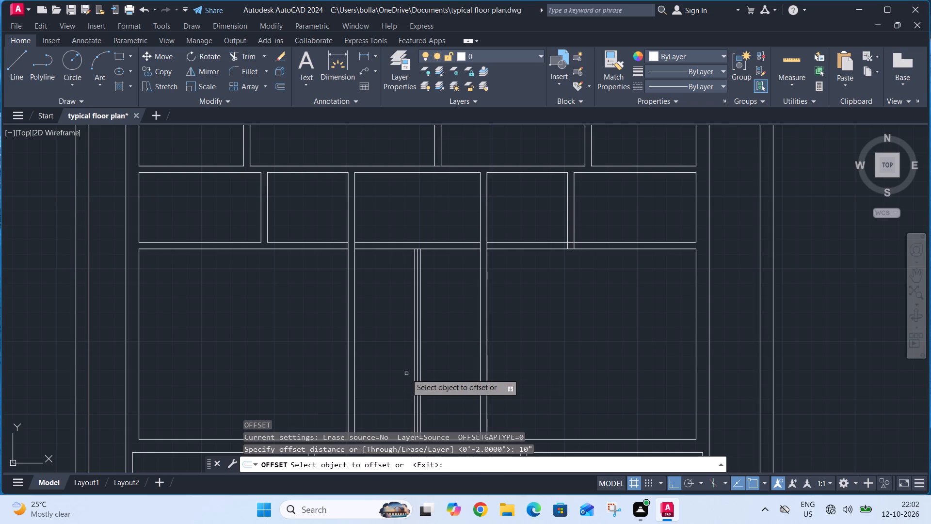
pyautogui.click(402, 248)
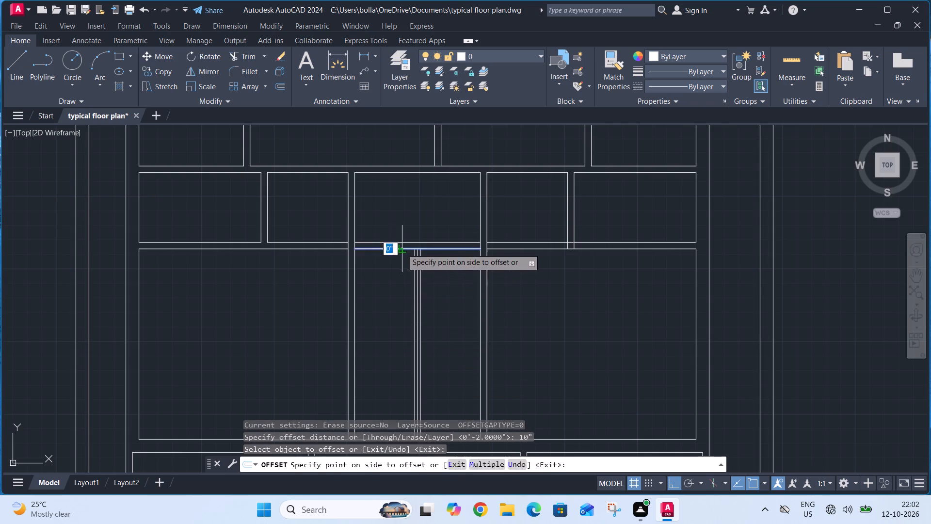
pyautogui.click(399, 267)
pyautogui.click(399, 262)
pyautogui.click(399, 286)
pyautogui.click(399, 277)
pyautogui.doubleClick(399, 292)
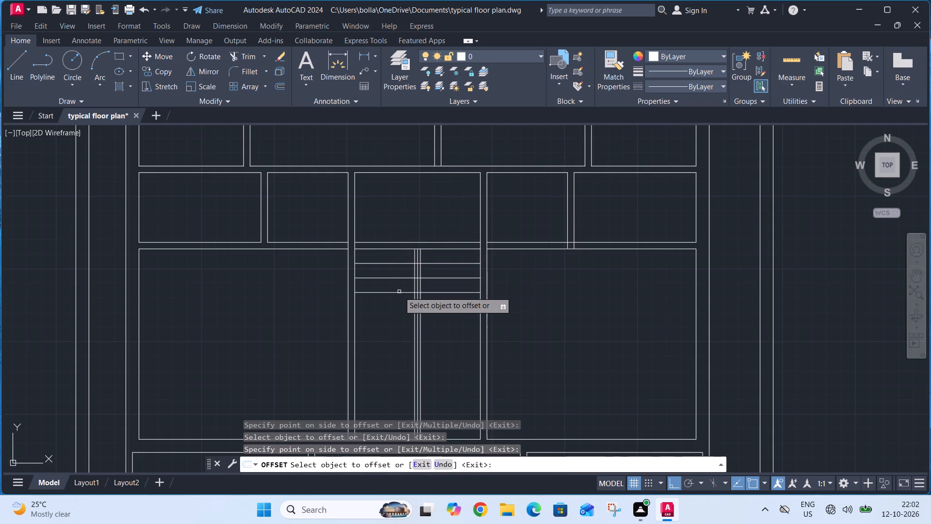
pyautogui.click(399, 294)
pyautogui.click(399, 310)
pyautogui.click(399, 309)
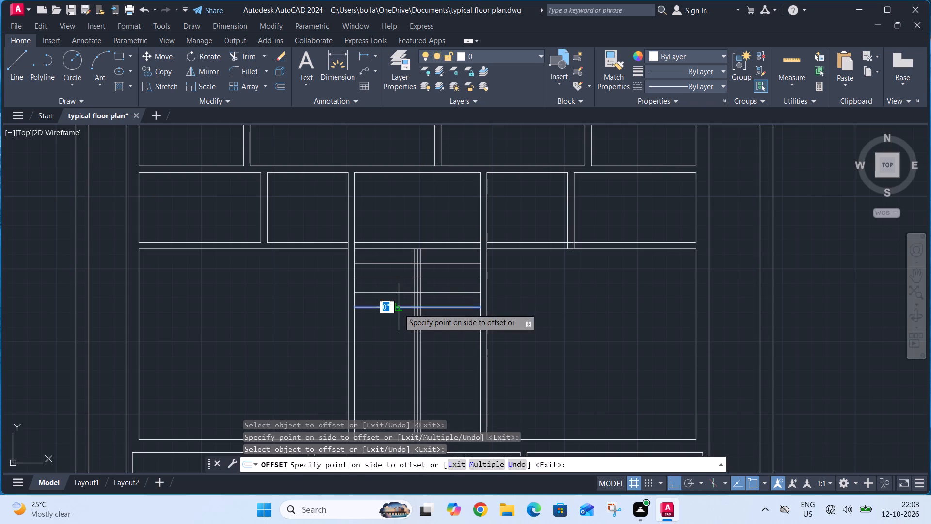
pyautogui.click(399, 318)
pyautogui.click(399, 323)
pyautogui.click(399, 332)
pyautogui.click(399, 337)
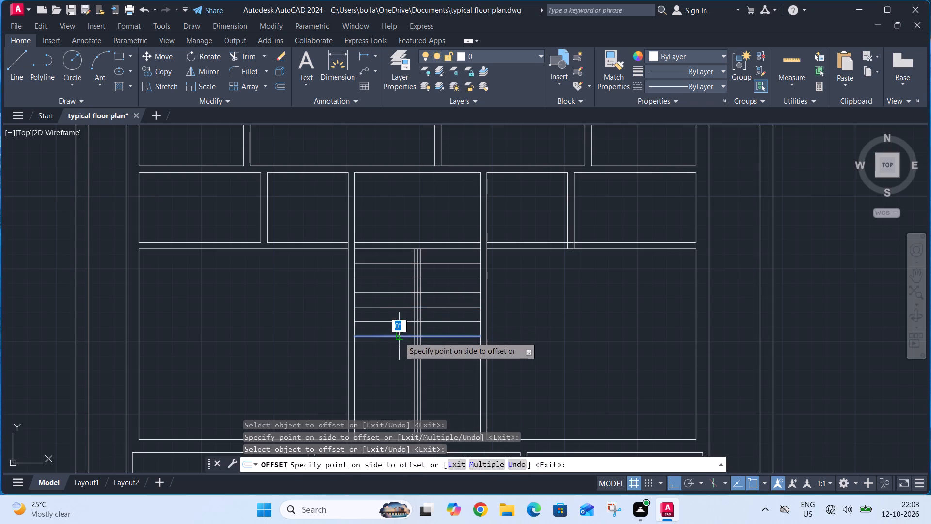
pyautogui.click(399, 347)
pyautogui.click(399, 352)
pyautogui.click(399, 361)
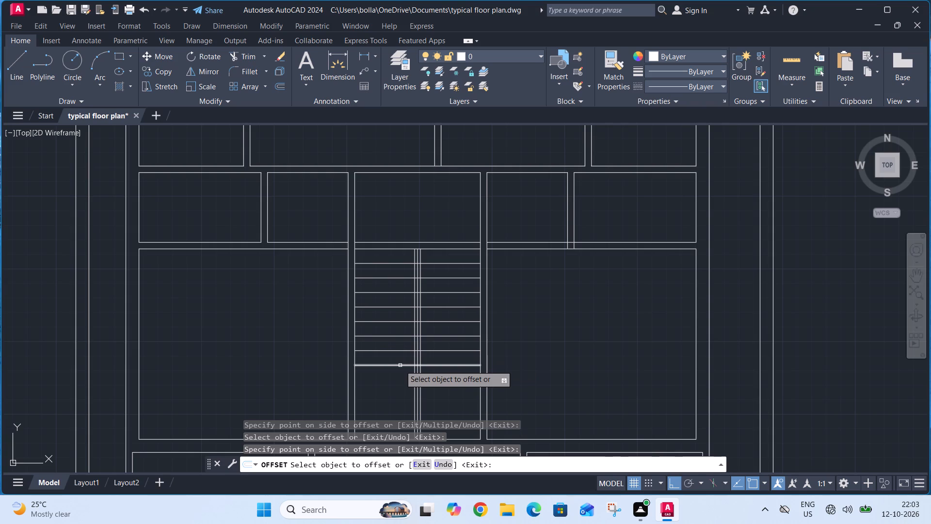
pyautogui.click(400, 364)
pyautogui.click(400, 378)
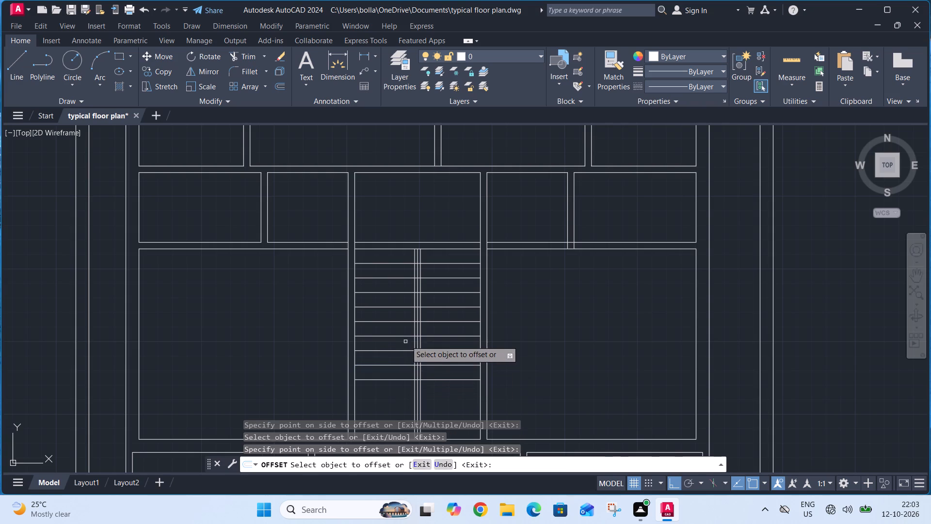
pyautogui.scroll(-1, 410, 327)
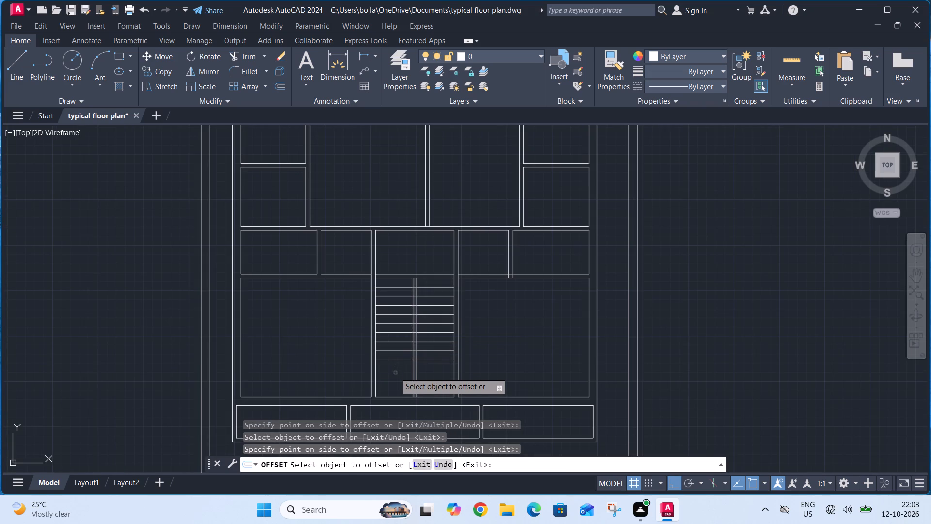
pyautogui.press('Escape')
# Delete the original centre line between the two stair divider lines.
pyautogui.scroll(1, 413, 352)
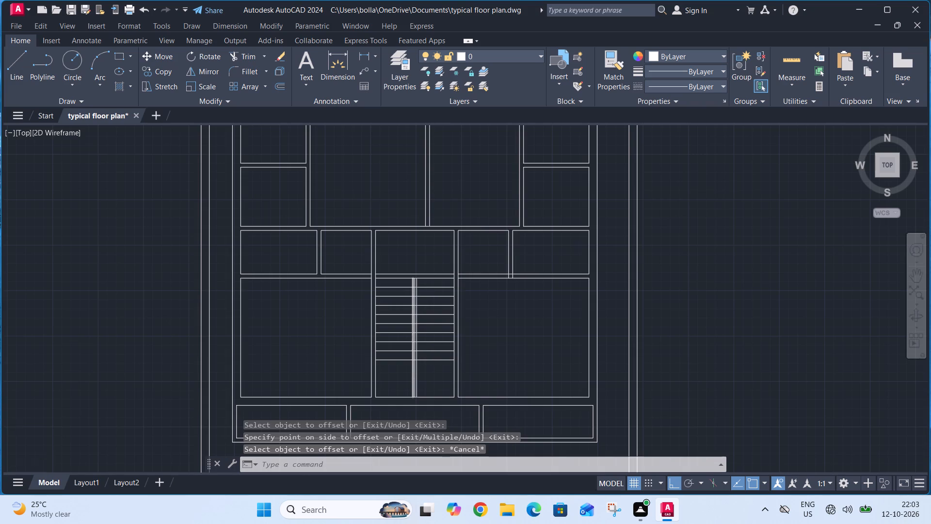
pyautogui.scroll(2, 413, 352)
pyautogui.click(419, 342)
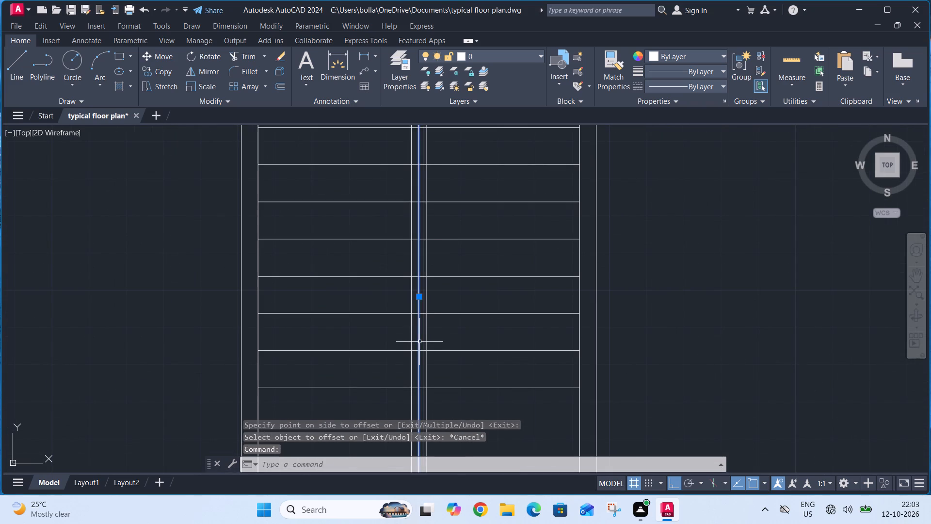
pyautogui.press('Delete')
# Trim both stair divider lines below the lowest tread line.
pyautogui.scroll(-2, 419, 342)
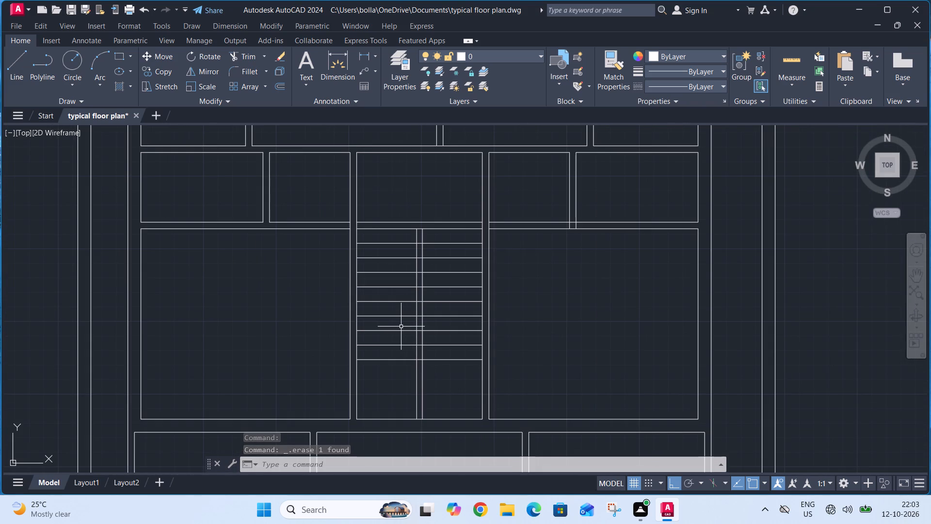
pyautogui.write('tr')
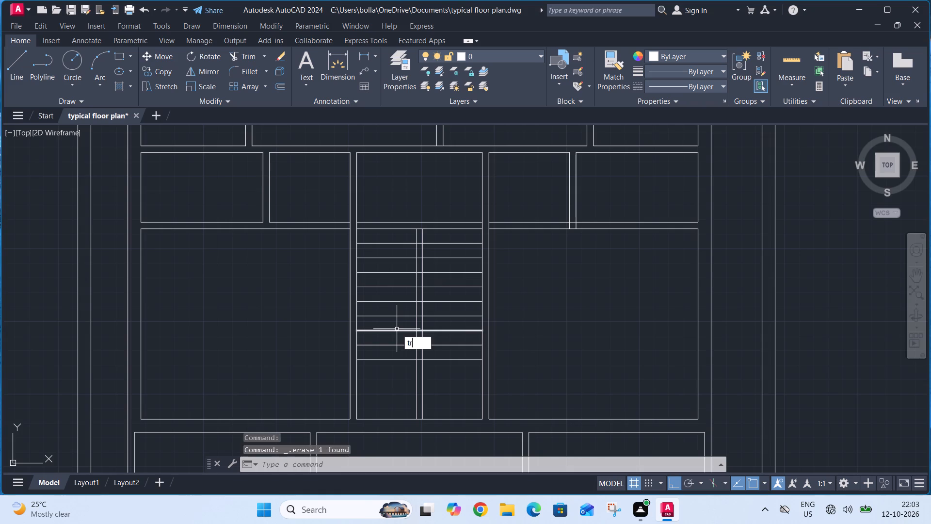
pyautogui.press('space')
pyautogui.click(428, 382)
pyautogui.click(409, 382)
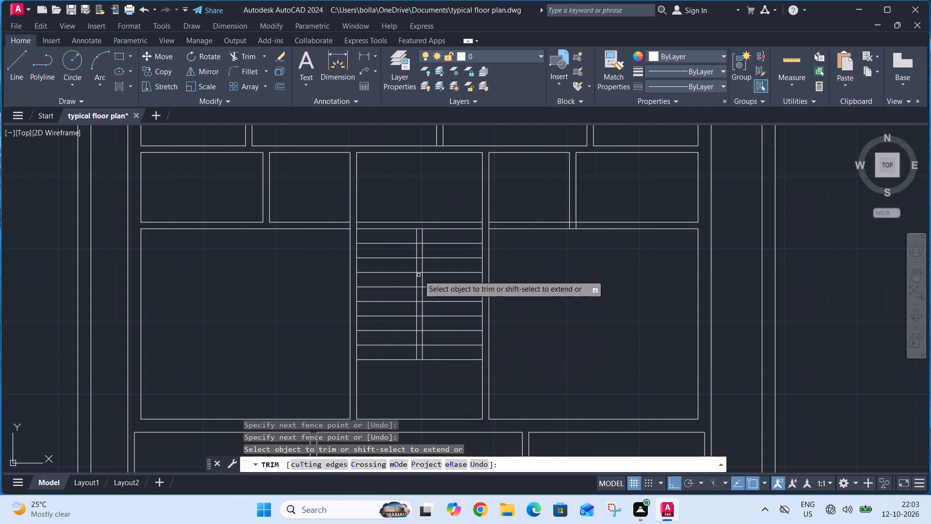
# Trim the tread lines crossing the gap between the two divider lines, leaving the lowest tread line whole.
pyautogui.scroll(1, 419, 277)
pyautogui.click(417, 393)
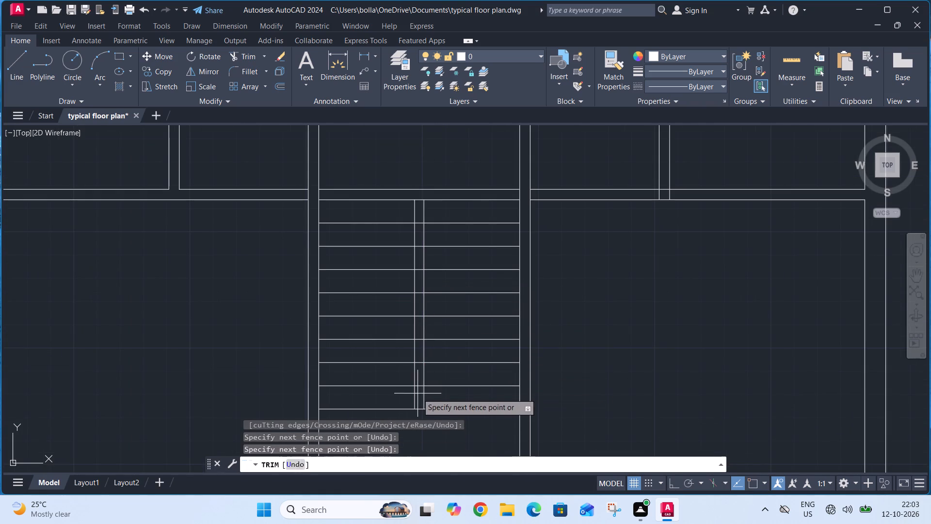
pyautogui.click(420, 217)
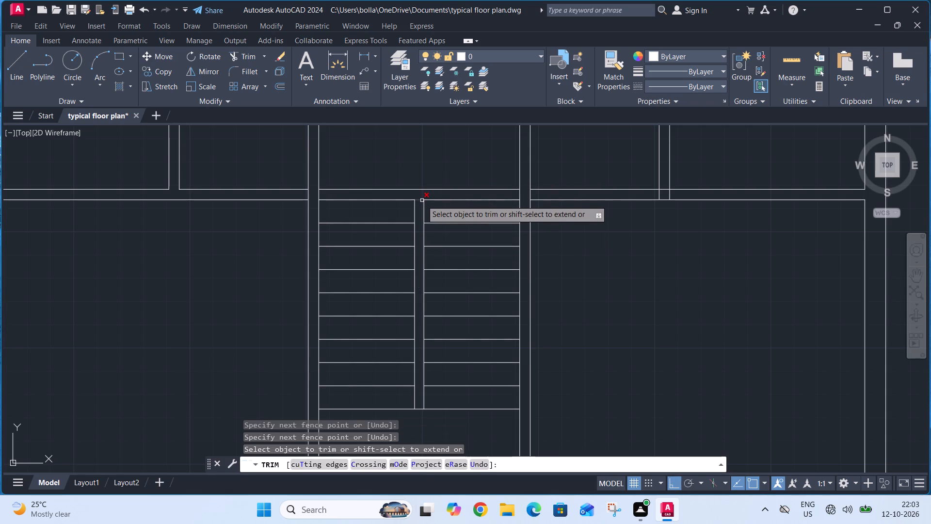
pyautogui.press('Escape')
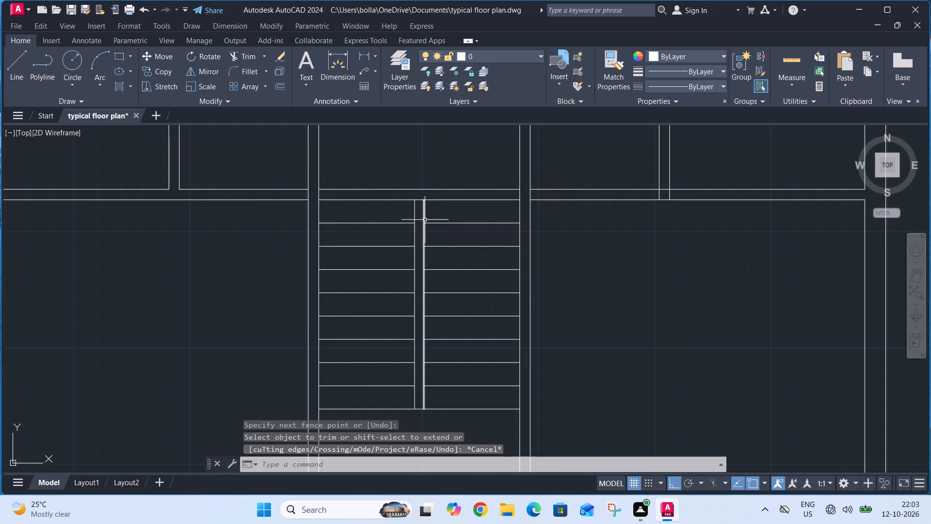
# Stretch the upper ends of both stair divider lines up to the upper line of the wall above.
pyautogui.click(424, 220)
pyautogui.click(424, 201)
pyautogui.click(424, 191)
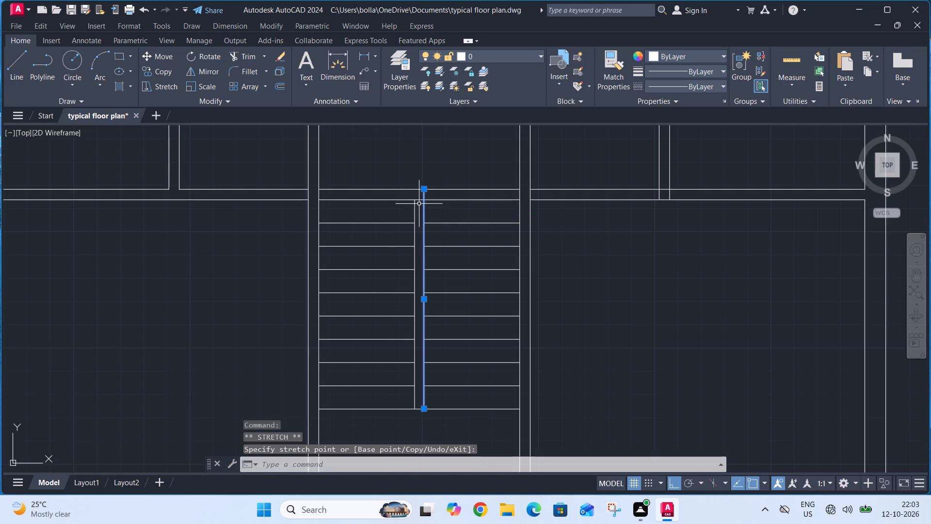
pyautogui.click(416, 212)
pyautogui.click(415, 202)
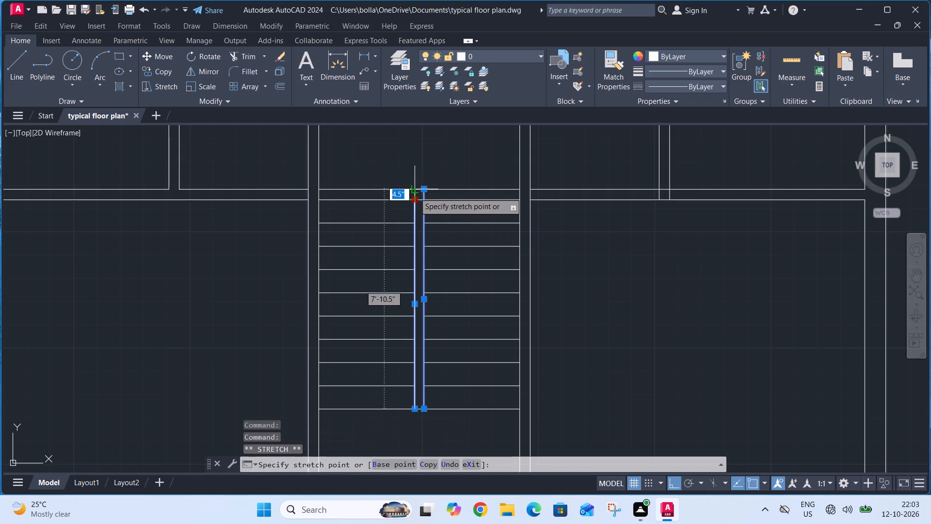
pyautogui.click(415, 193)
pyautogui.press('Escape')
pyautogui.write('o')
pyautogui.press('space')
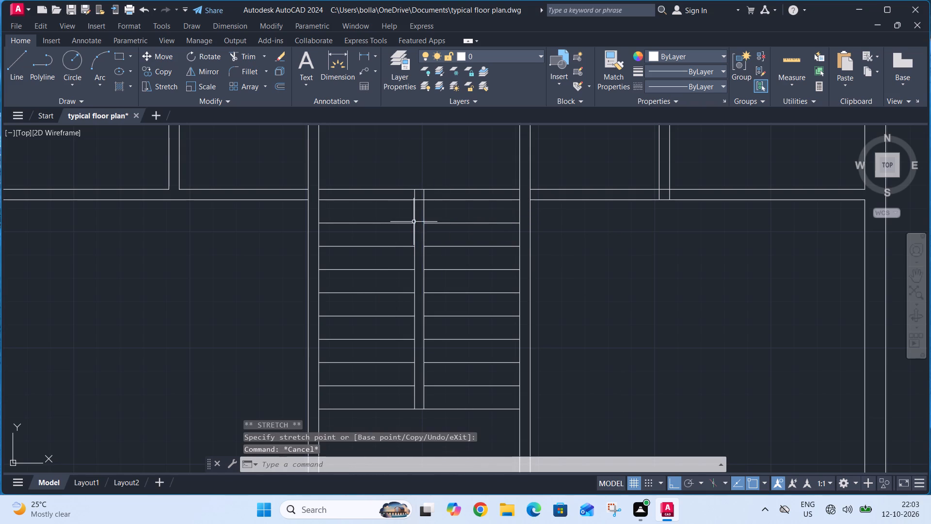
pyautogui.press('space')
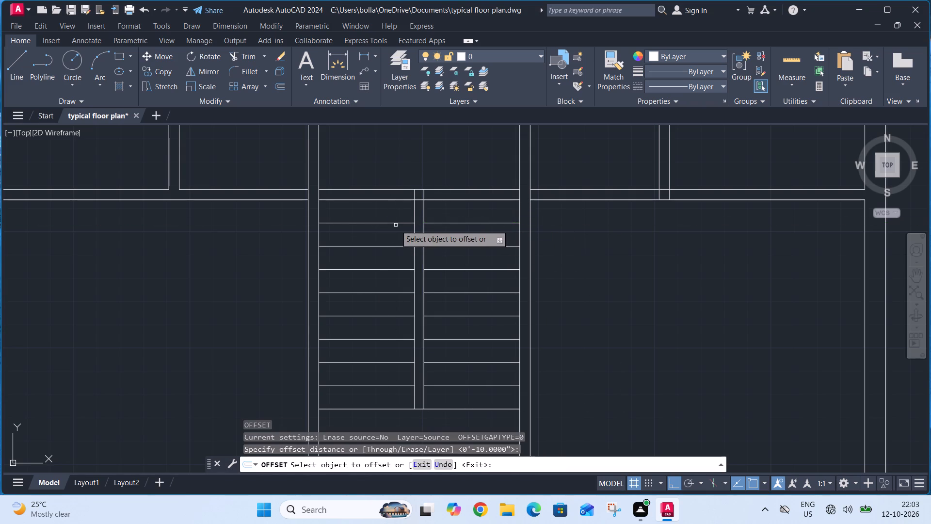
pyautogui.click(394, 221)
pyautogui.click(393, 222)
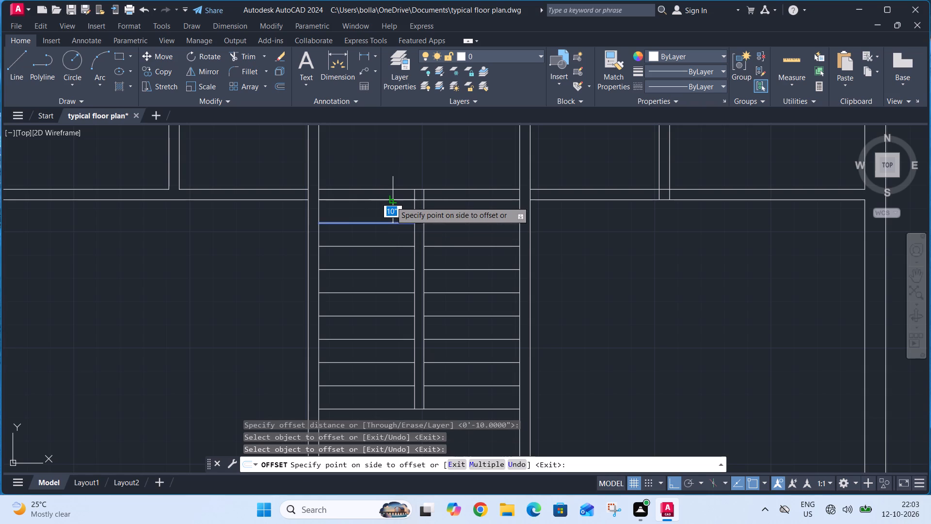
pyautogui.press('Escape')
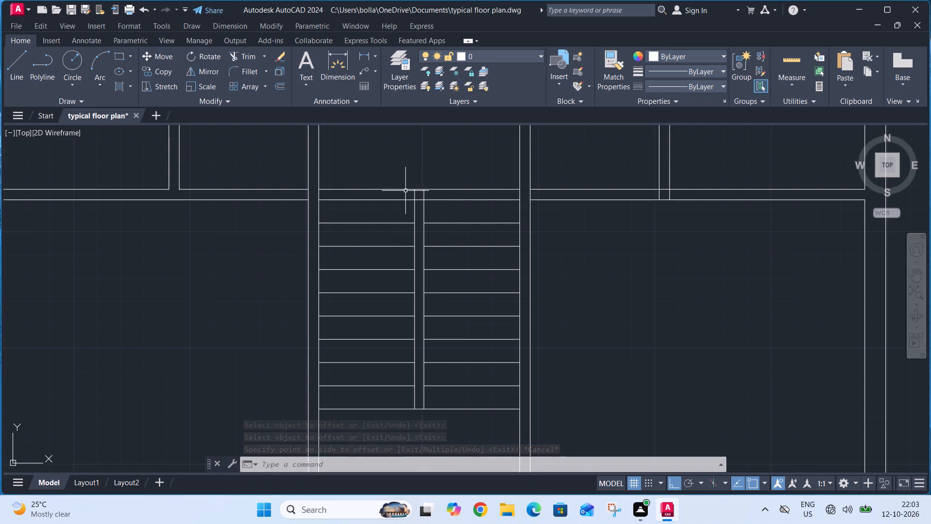
# Trim away the upper wall line above the staircase and the divider ends projecting past the top tread line.
pyautogui.write('tr')
pyautogui.press('space')
pyautogui.click(405, 191)
pyautogui.click(407, 191)
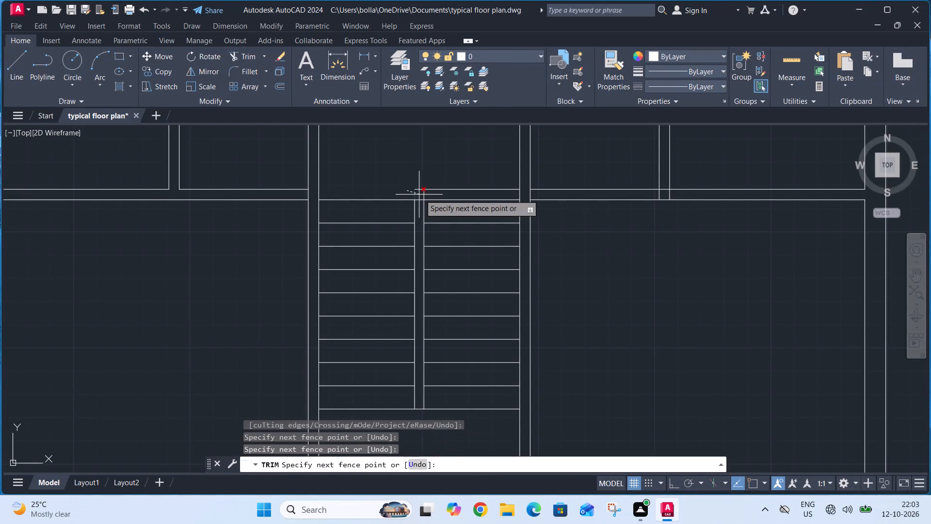
pyautogui.click(427, 195)
pyautogui.click(431, 196)
pyautogui.click(434, 187)
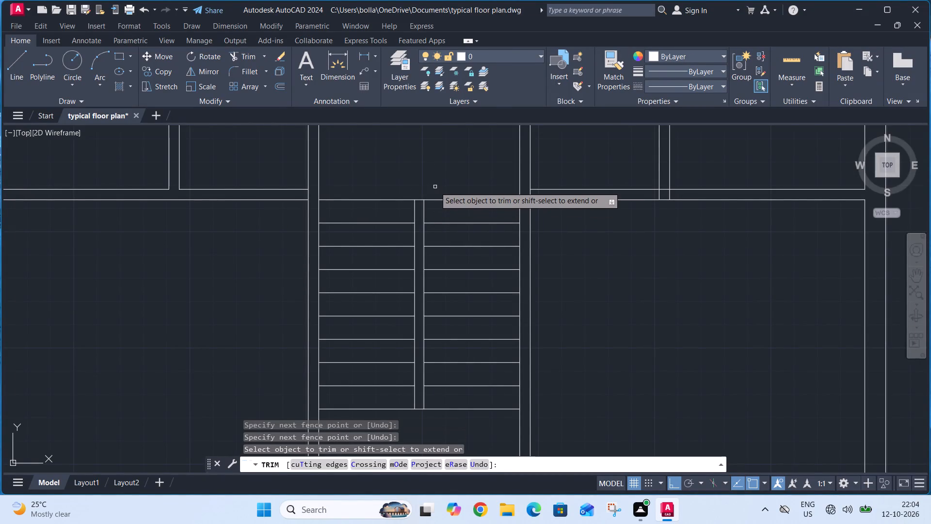
pyautogui.press('Escape')
pyautogui.scroll(-1, 435, 187)
pyautogui.click(451, 190)
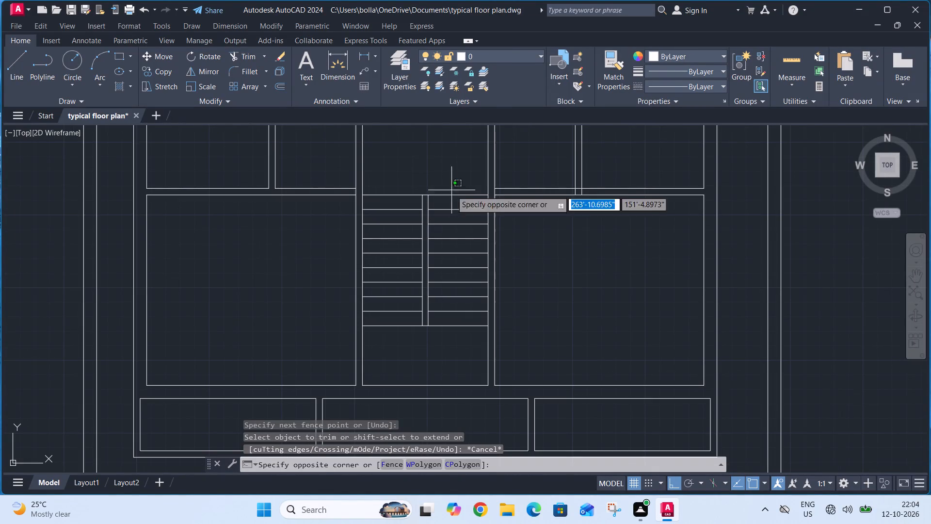
# Move all the stair tread and divider lines up so the top tread meets the upper line of the adjoining partition wall.
pyautogui.click(403, 329)
pyautogui.press('m')
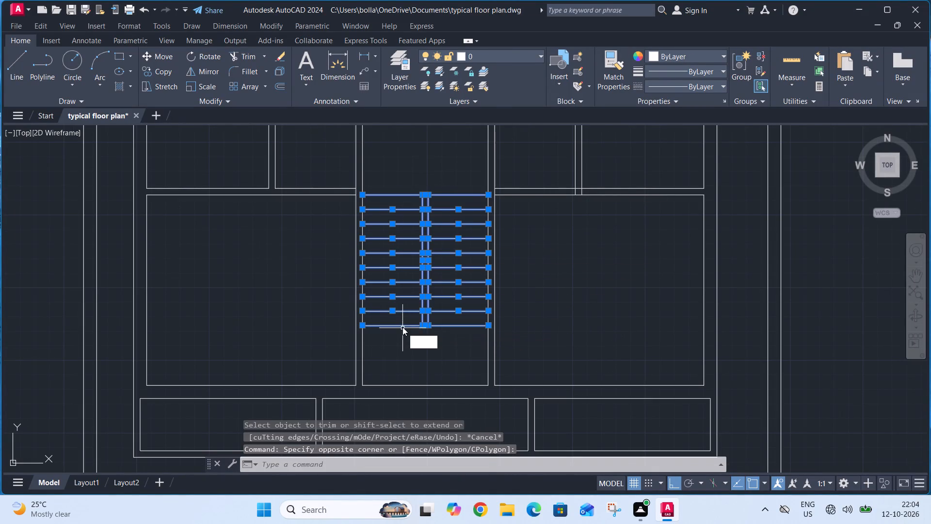
pyautogui.press('space')
pyautogui.scroll(2, 490, 192)
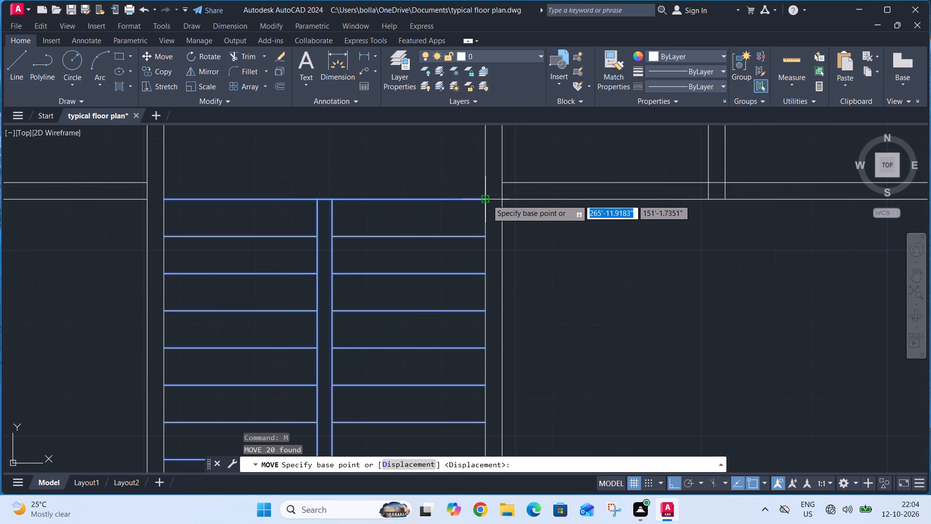
pyautogui.click(487, 199)
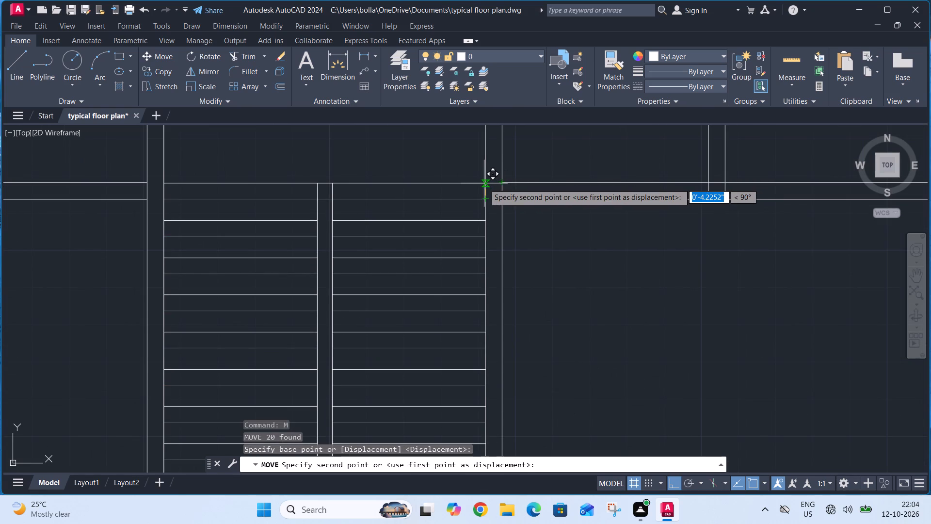
pyautogui.click(484, 183)
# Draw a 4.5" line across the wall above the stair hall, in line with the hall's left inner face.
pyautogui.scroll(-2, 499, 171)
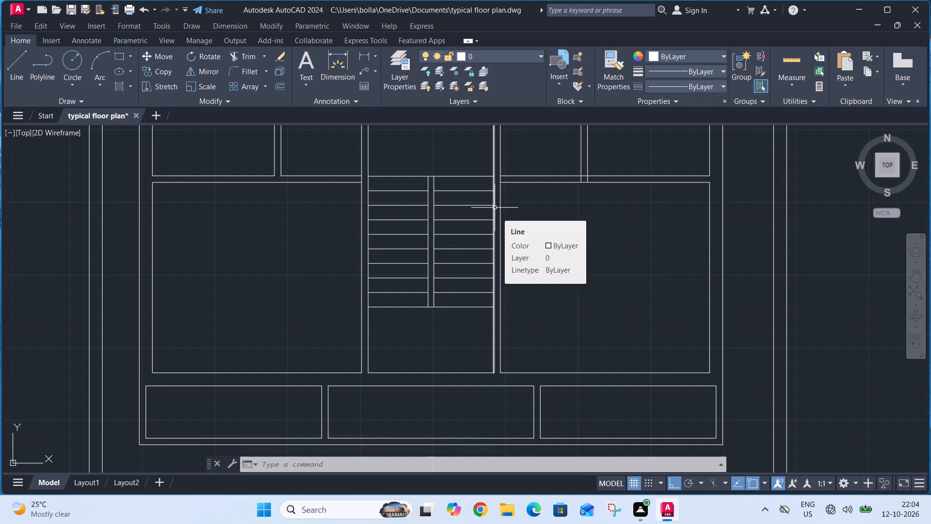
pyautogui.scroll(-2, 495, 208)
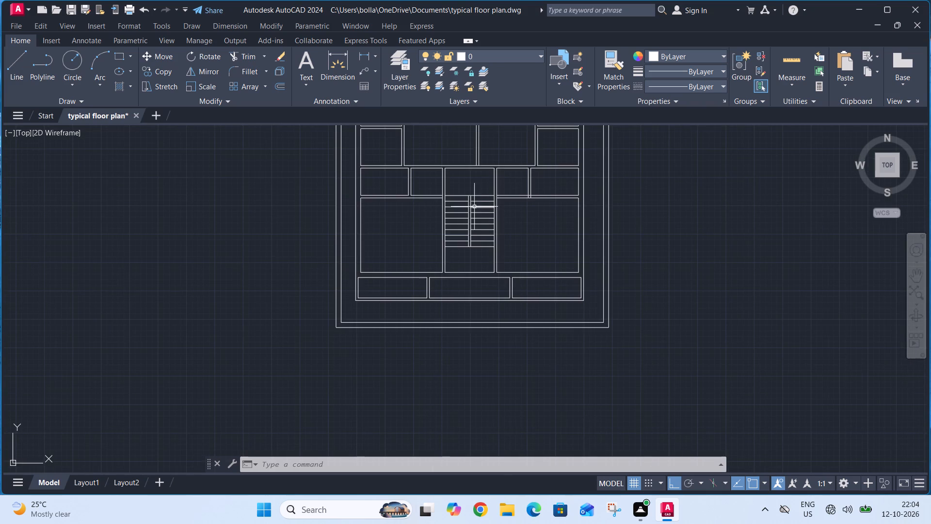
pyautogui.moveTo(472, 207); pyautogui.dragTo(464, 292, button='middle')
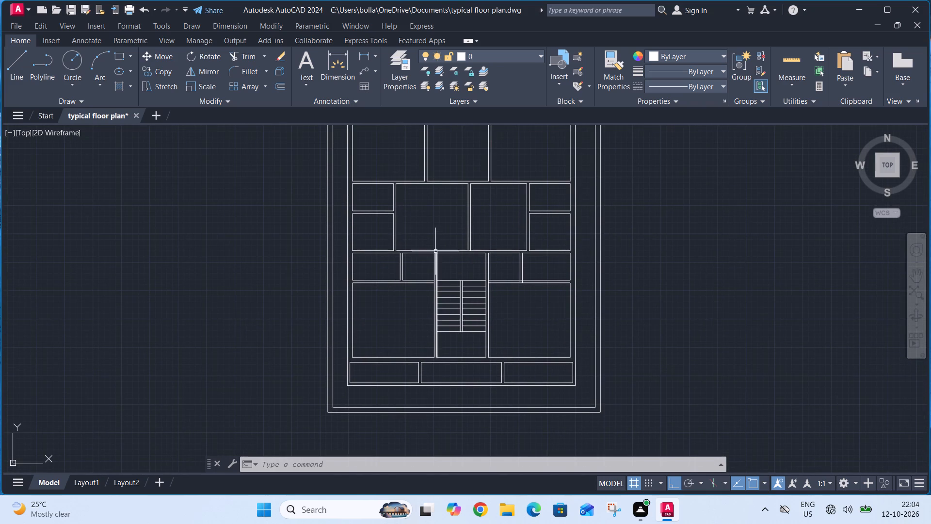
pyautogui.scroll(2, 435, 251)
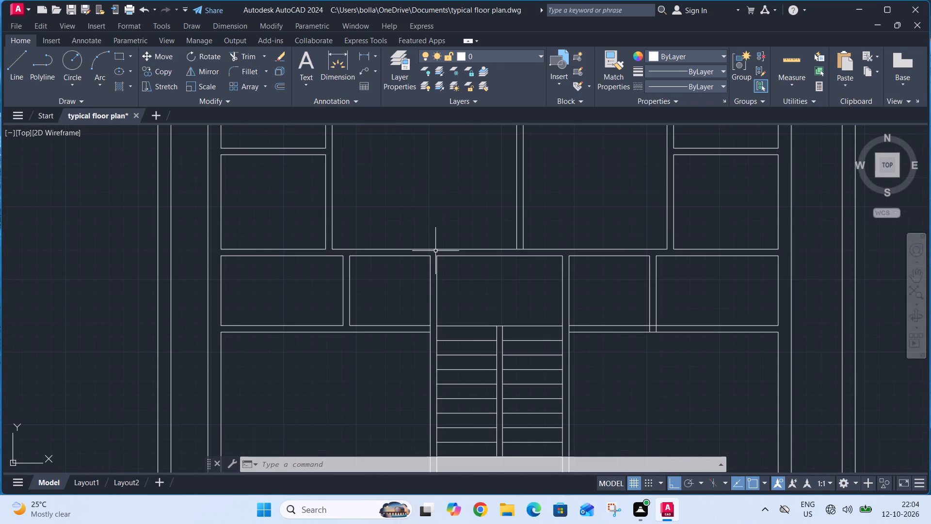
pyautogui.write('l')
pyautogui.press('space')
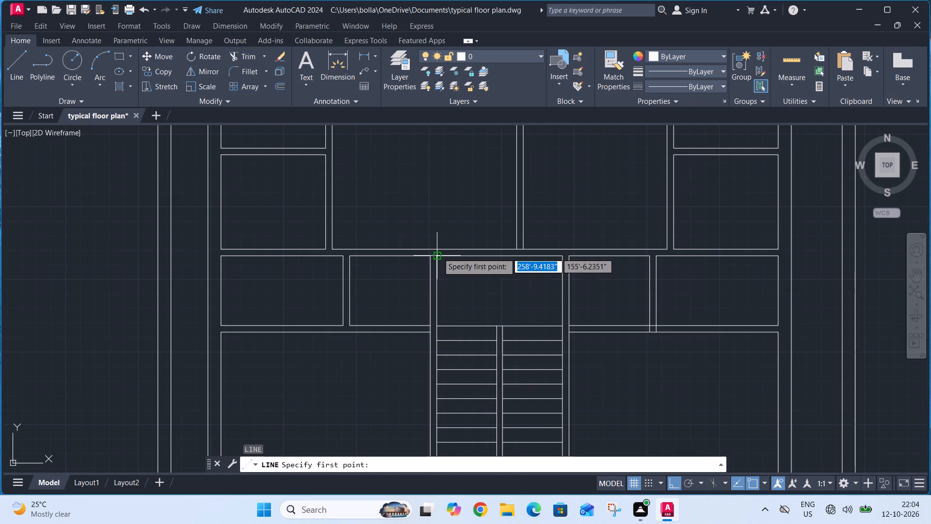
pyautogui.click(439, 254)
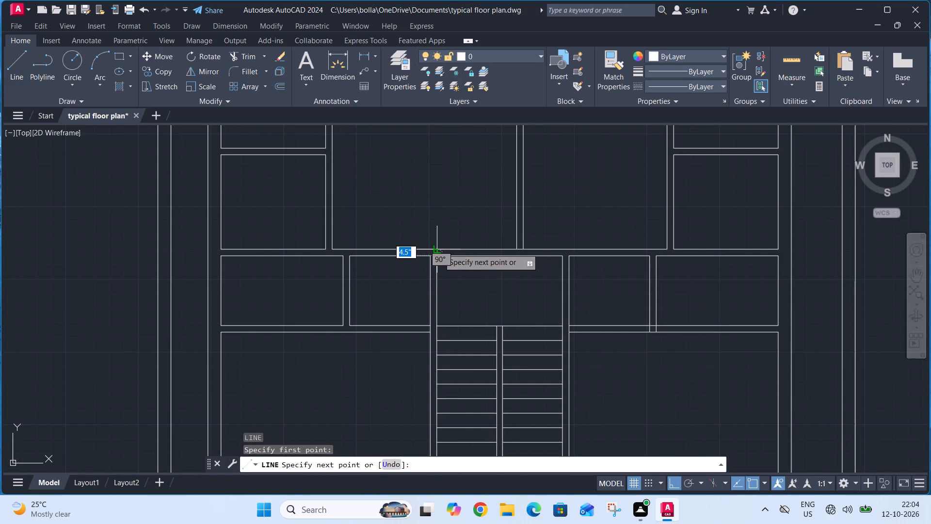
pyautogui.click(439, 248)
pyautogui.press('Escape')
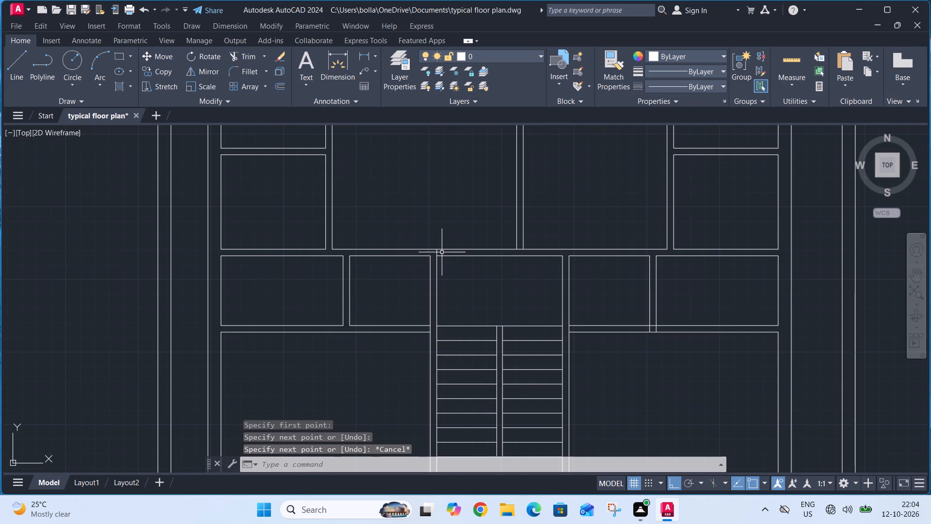
# Draw two short lines across the wall above the stair hall, continuing both faces of the central partition.
pyautogui.press('l')
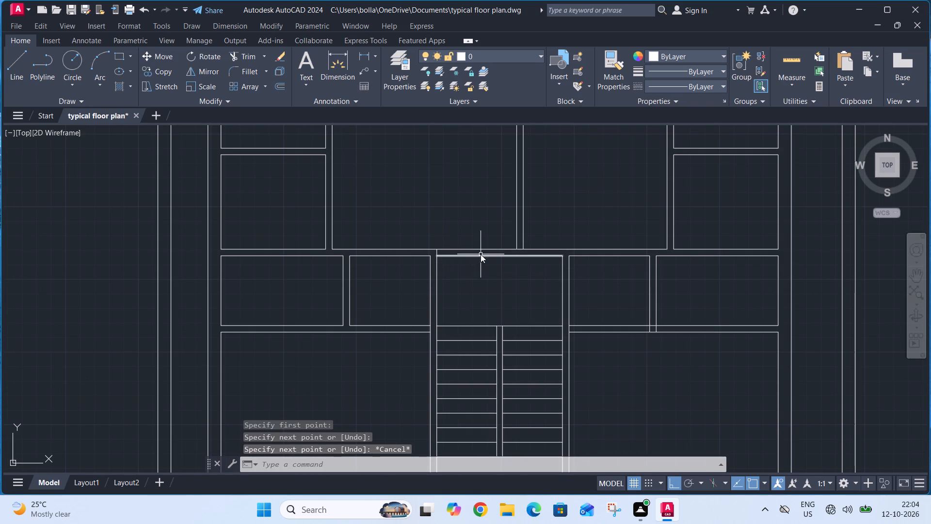
pyautogui.press('space')
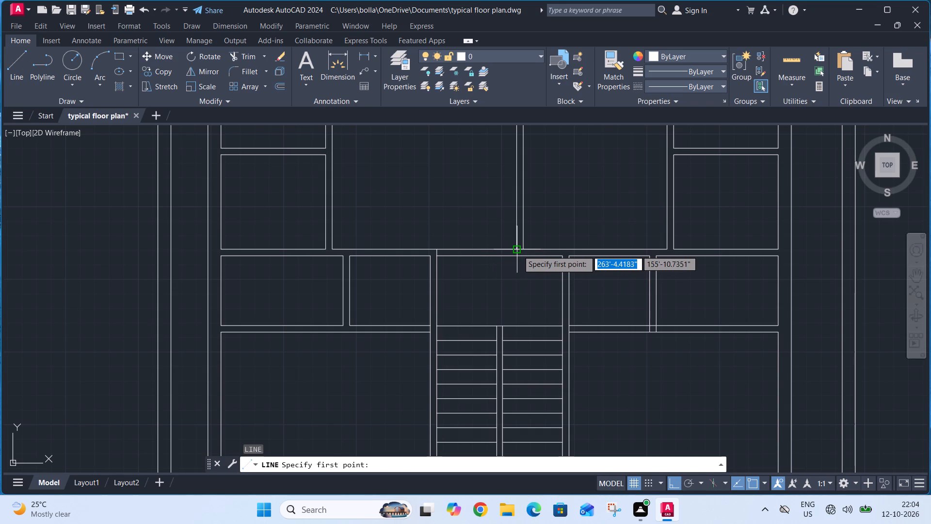
pyautogui.click(518, 250)
pyautogui.click(518, 256)
pyautogui.press('Escape')
pyautogui.press('l')
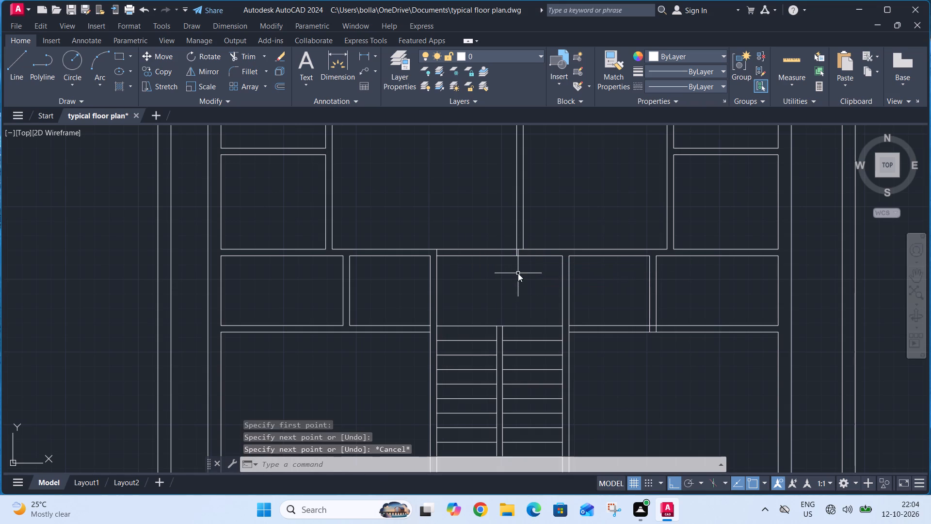
pyautogui.press('space')
pyautogui.click(523, 246)
pyautogui.click(524, 253)
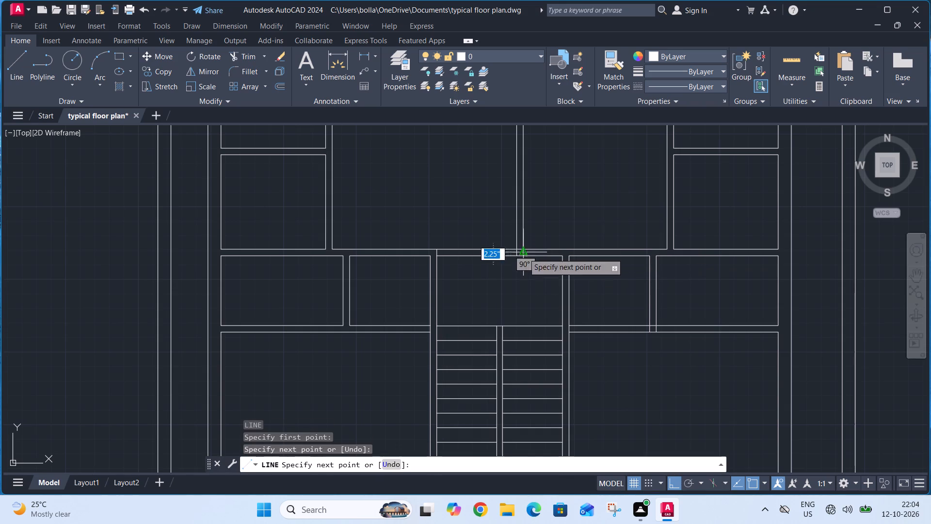
pyautogui.press('Escape')
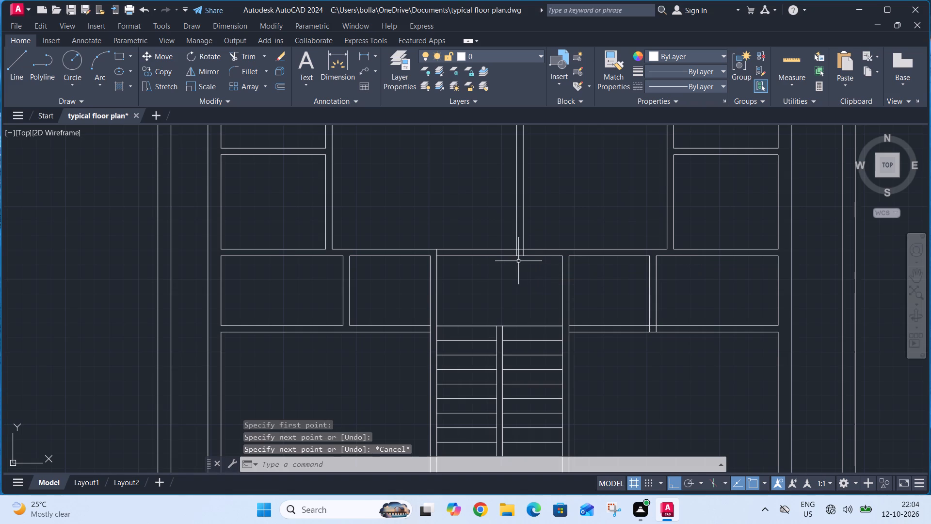
# Measure the horizontal distance from the central partition's right face to the stair hall's right inner face.
pyautogui.moveTo(517, 262); pyautogui.dragTo(482, 315, button='middle')
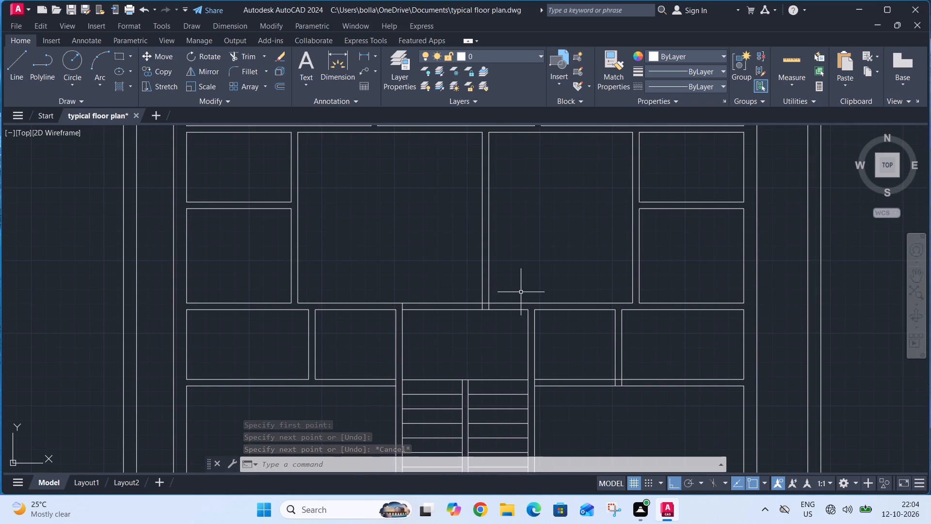
pyautogui.click(367, 56)
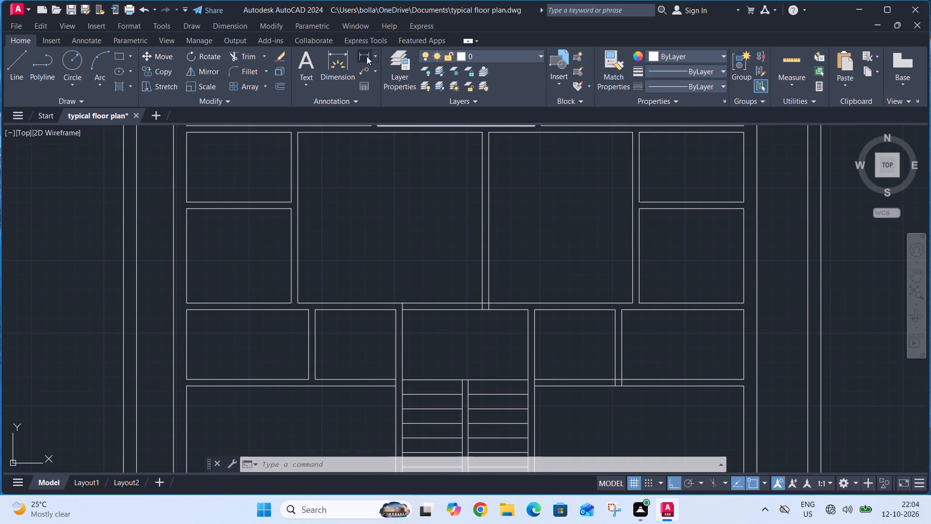
pyautogui.click(490, 302)
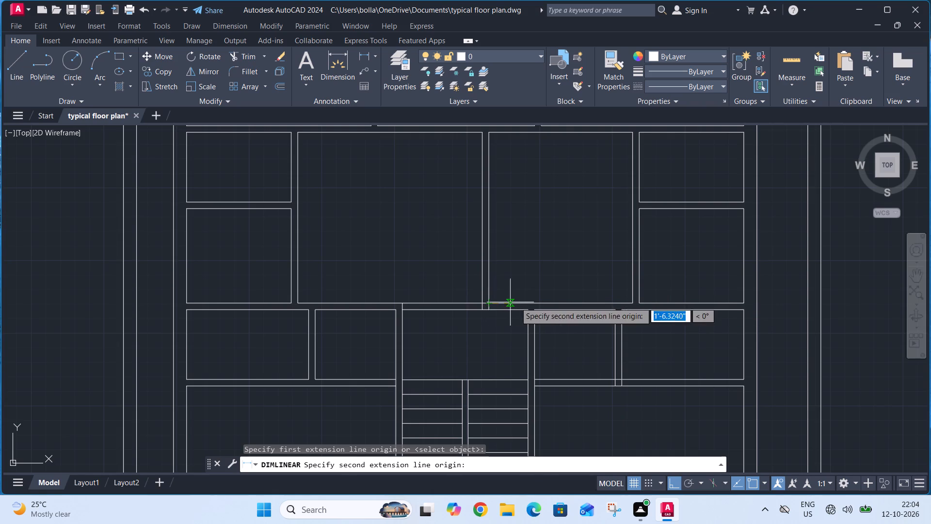
pyautogui.click(528, 305)
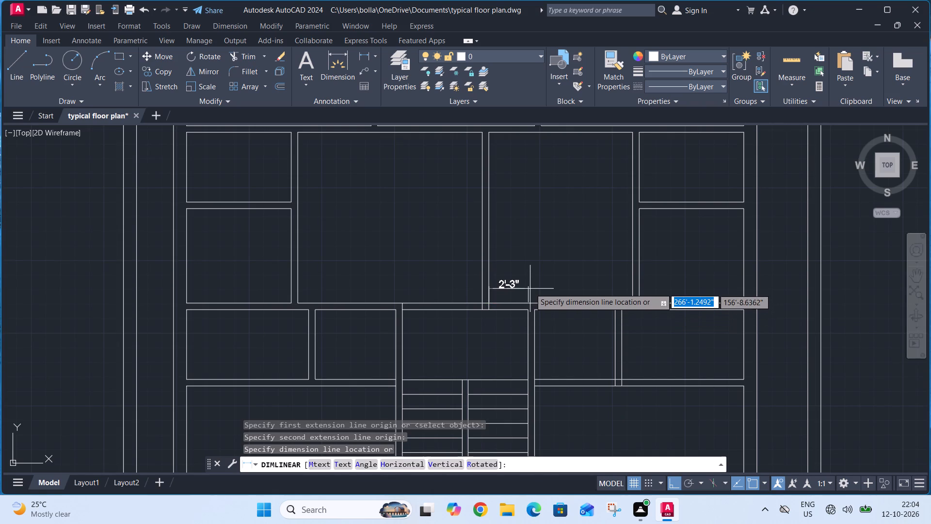
pyautogui.press('Escape')
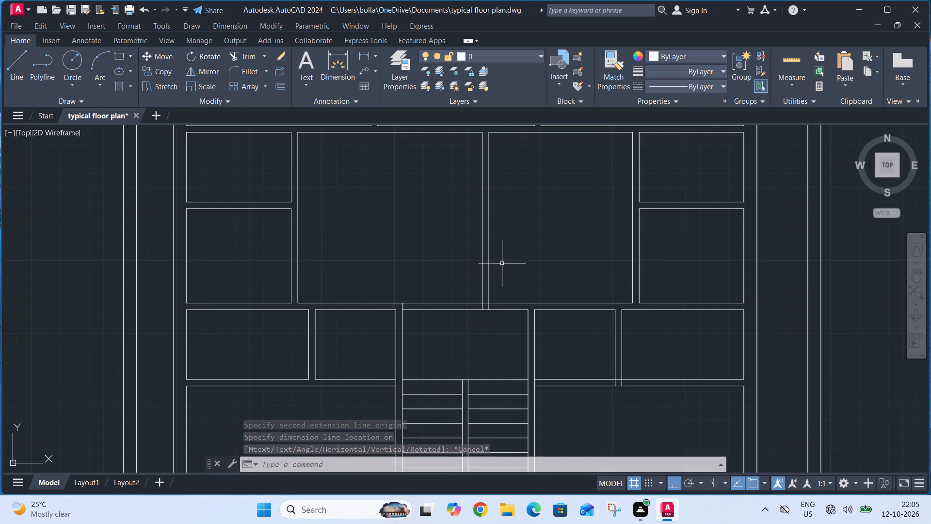
pyautogui.press('F1')
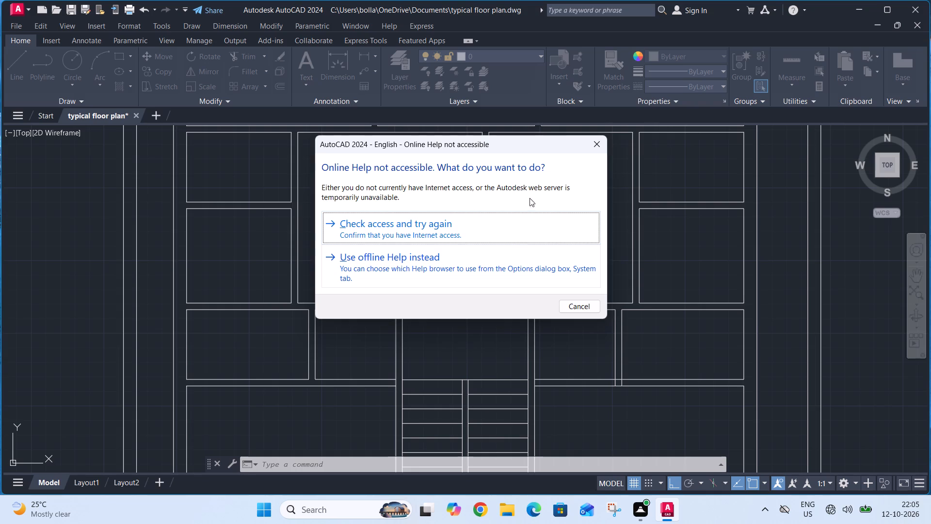
pyautogui.click(594, 146)
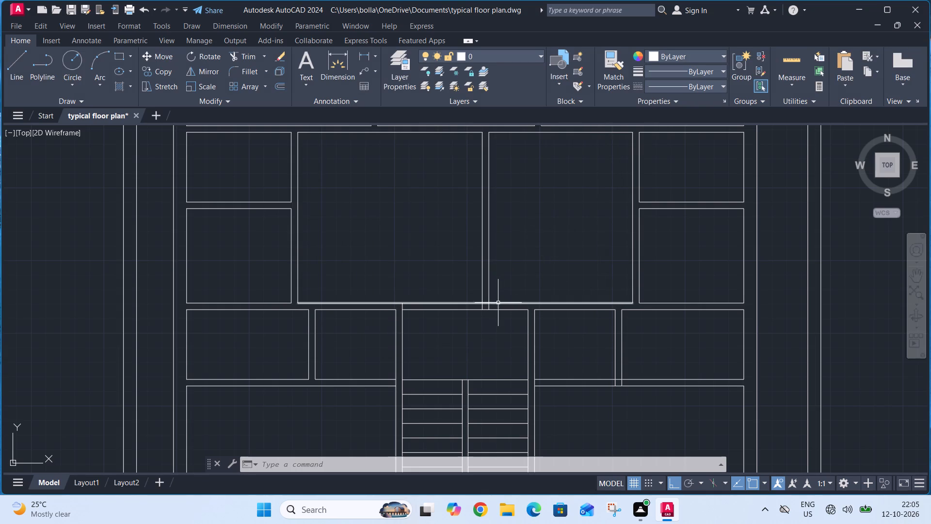
# Offset the two short lines below the central partition 2' outward, one to each side.
pyautogui.scroll(1, 487, 304)
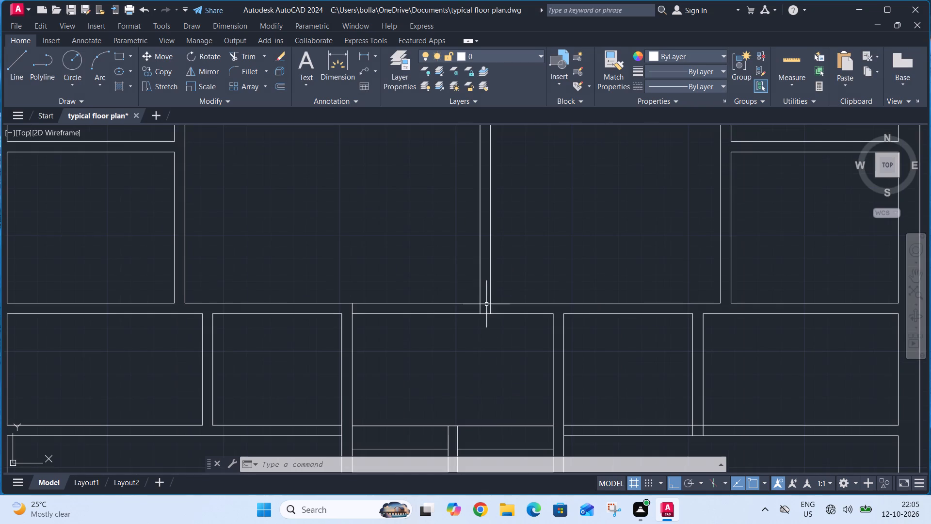
pyautogui.write('o')
pyautogui.press('space')
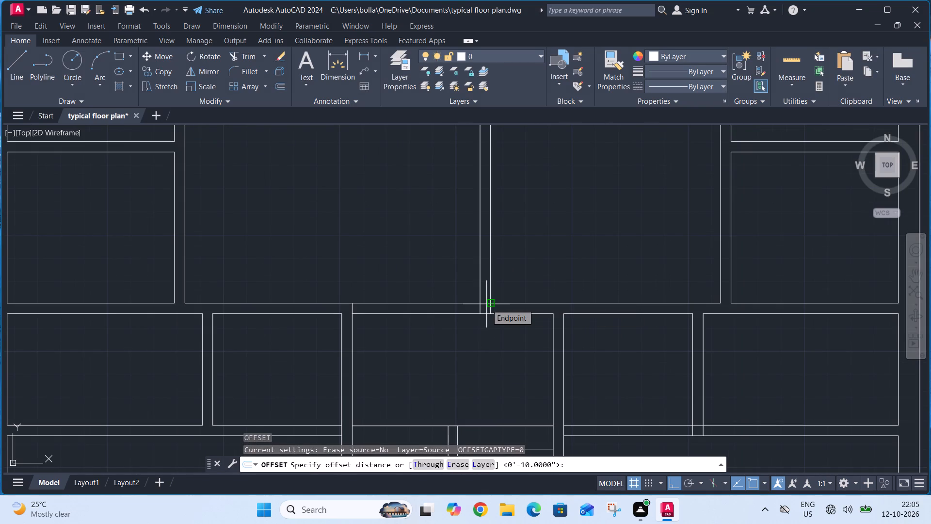
pyautogui.press('2')
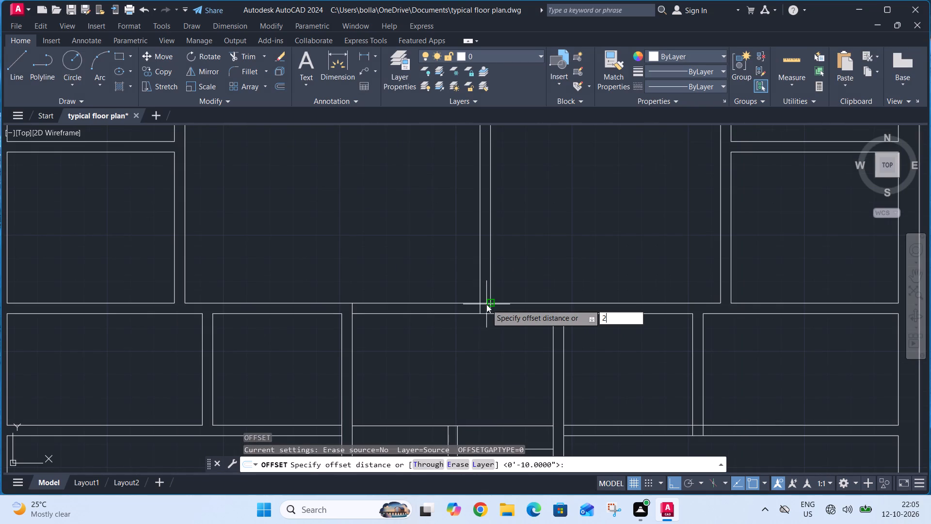
pyautogui.press("'")
pyautogui.press('Return')
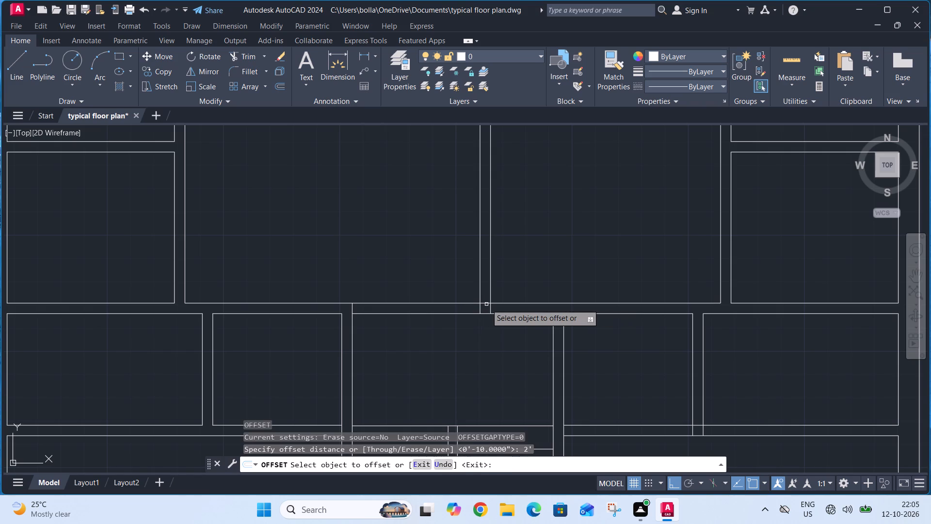
pyautogui.click(491, 307)
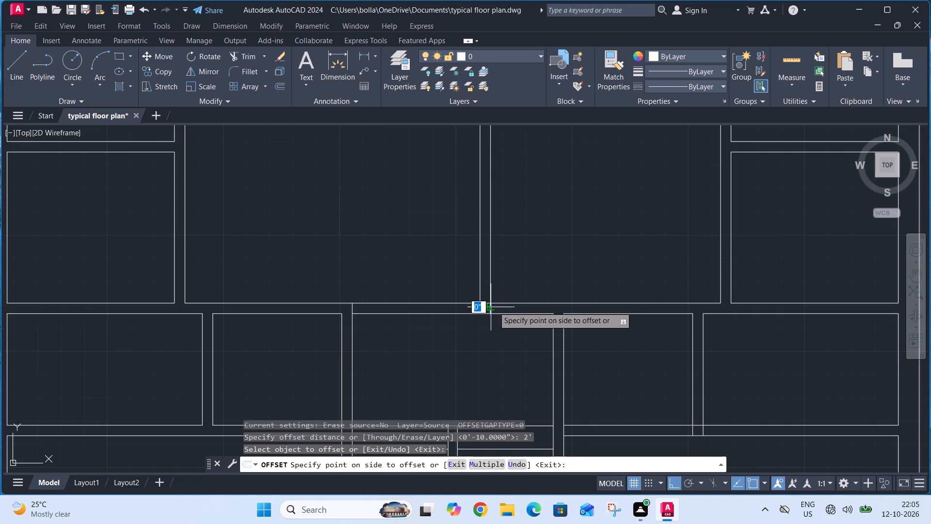
pyautogui.click(501, 306)
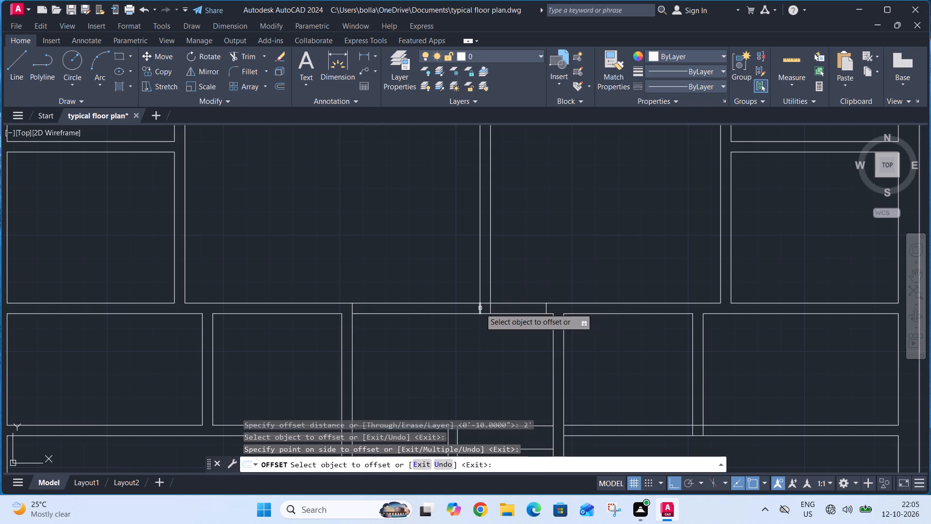
pyautogui.click(480, 308)
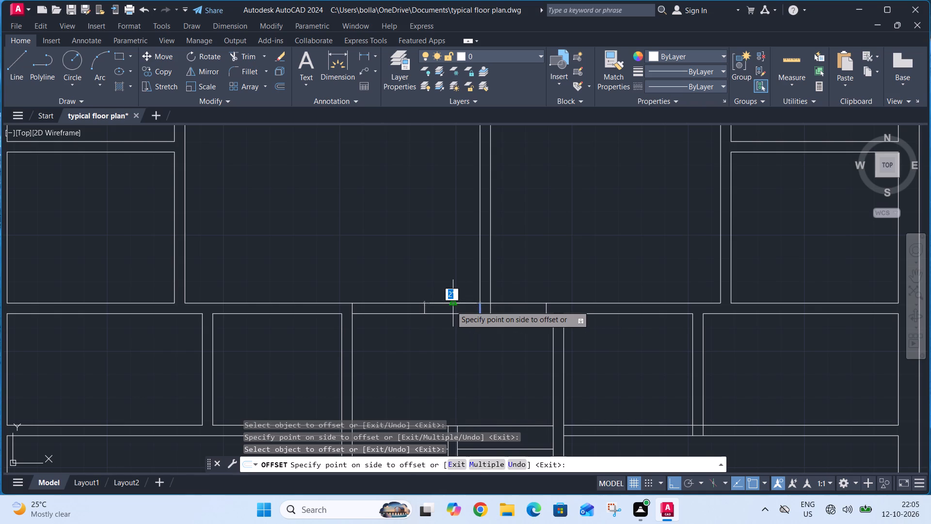
pyautogui.click(451, 306)
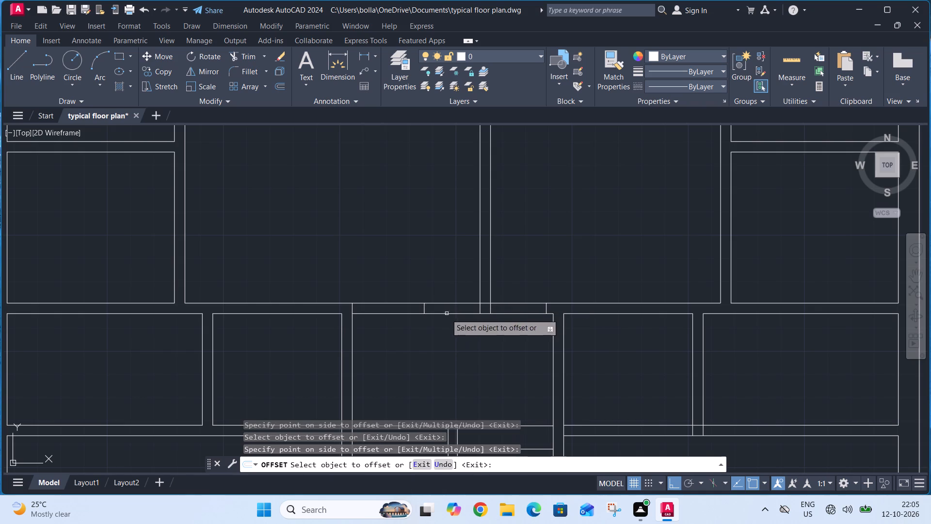
pyautogui.press('Escape')
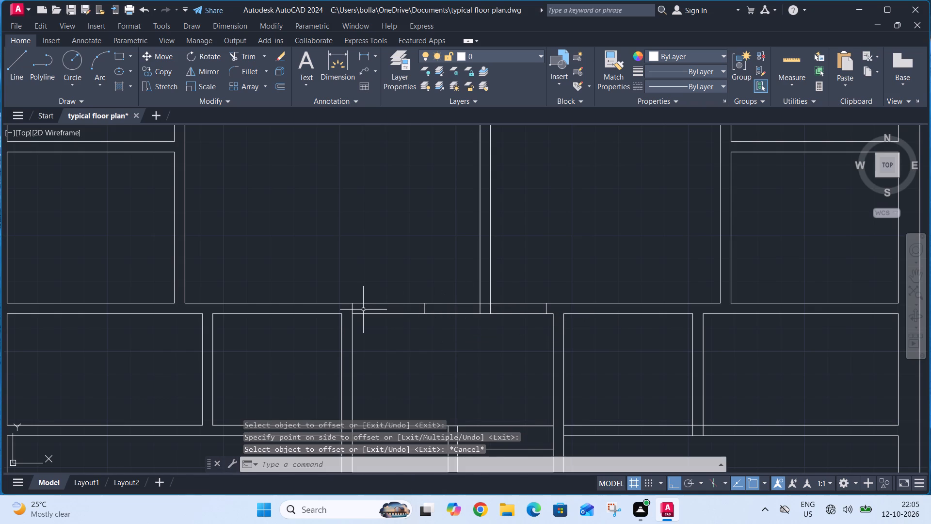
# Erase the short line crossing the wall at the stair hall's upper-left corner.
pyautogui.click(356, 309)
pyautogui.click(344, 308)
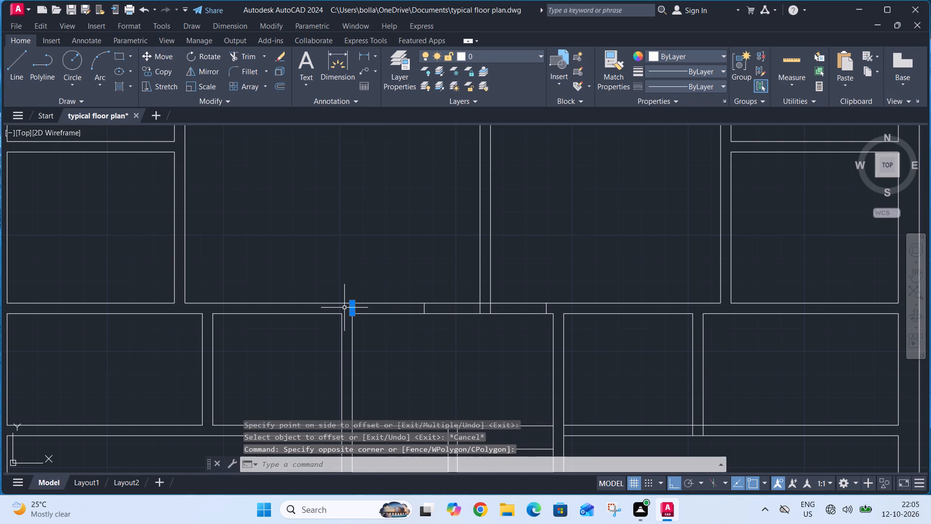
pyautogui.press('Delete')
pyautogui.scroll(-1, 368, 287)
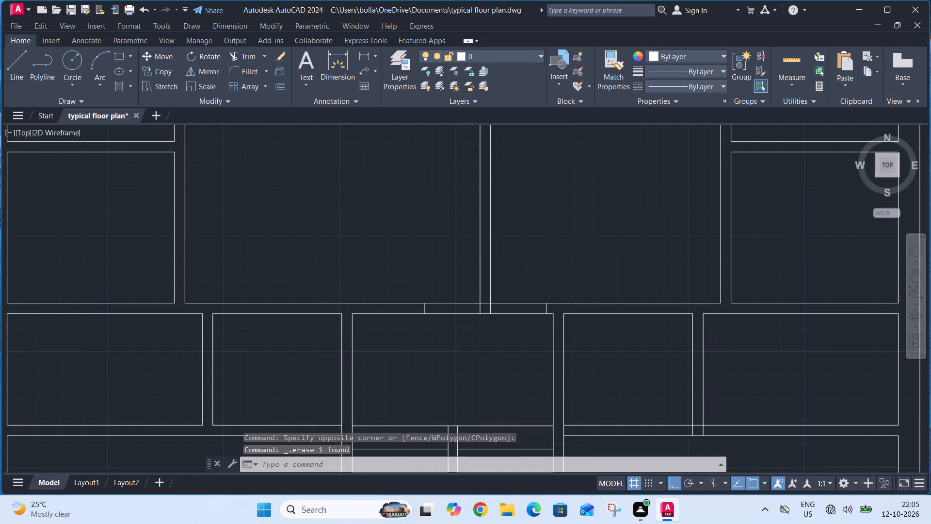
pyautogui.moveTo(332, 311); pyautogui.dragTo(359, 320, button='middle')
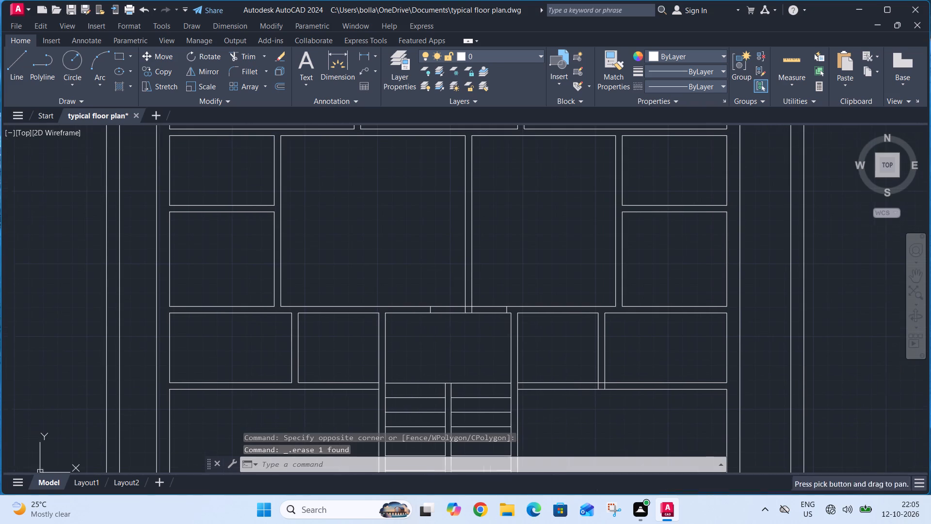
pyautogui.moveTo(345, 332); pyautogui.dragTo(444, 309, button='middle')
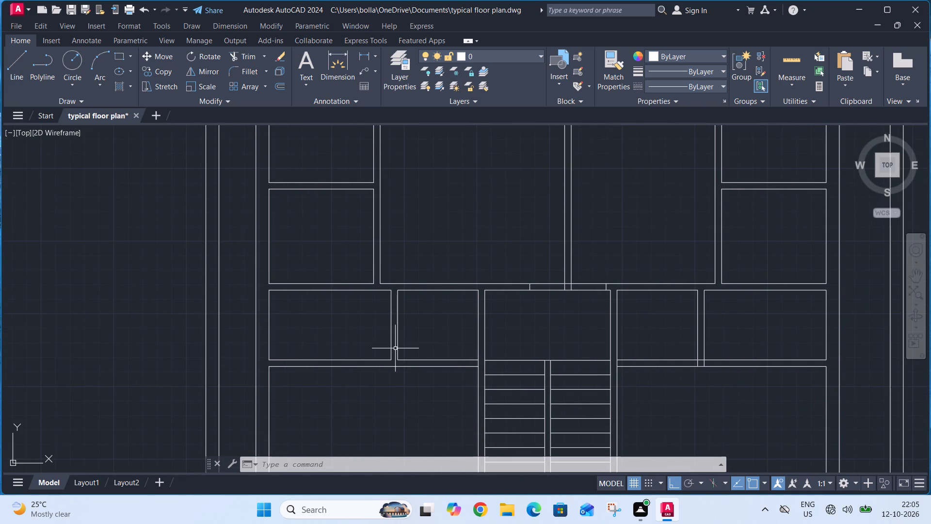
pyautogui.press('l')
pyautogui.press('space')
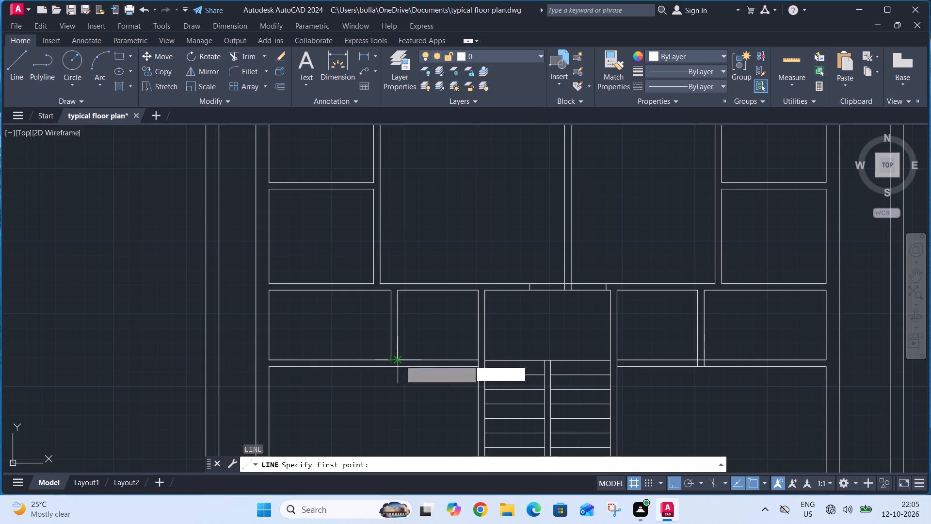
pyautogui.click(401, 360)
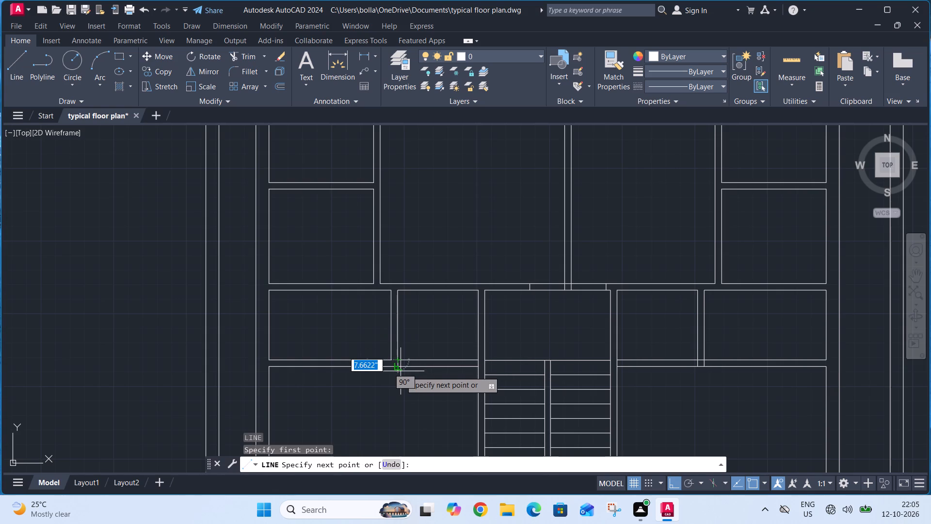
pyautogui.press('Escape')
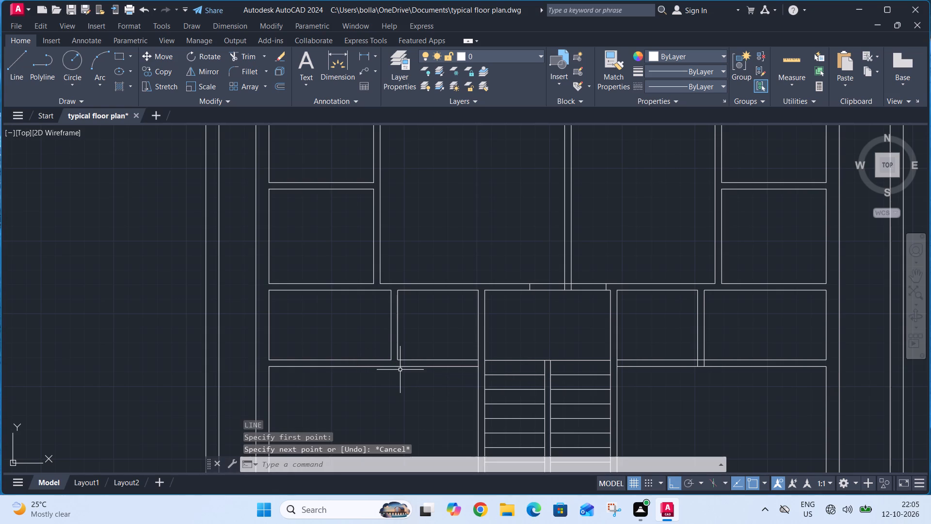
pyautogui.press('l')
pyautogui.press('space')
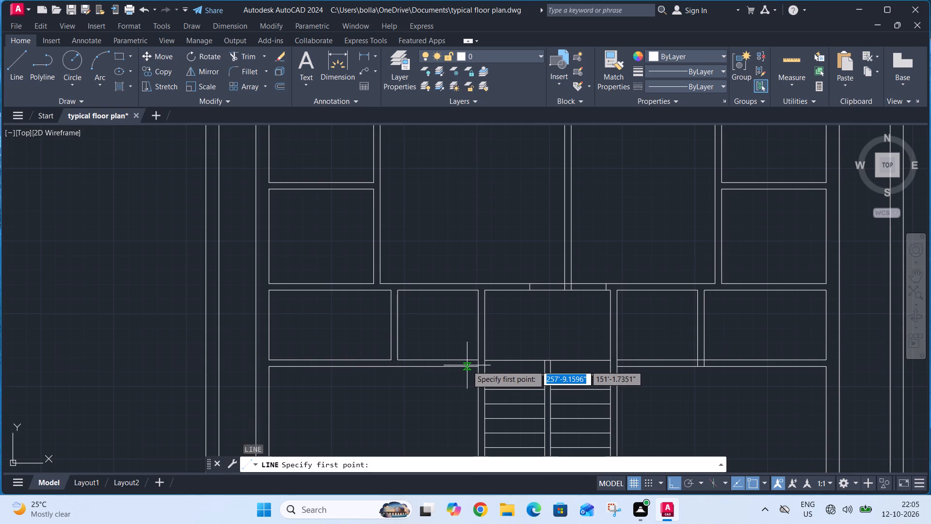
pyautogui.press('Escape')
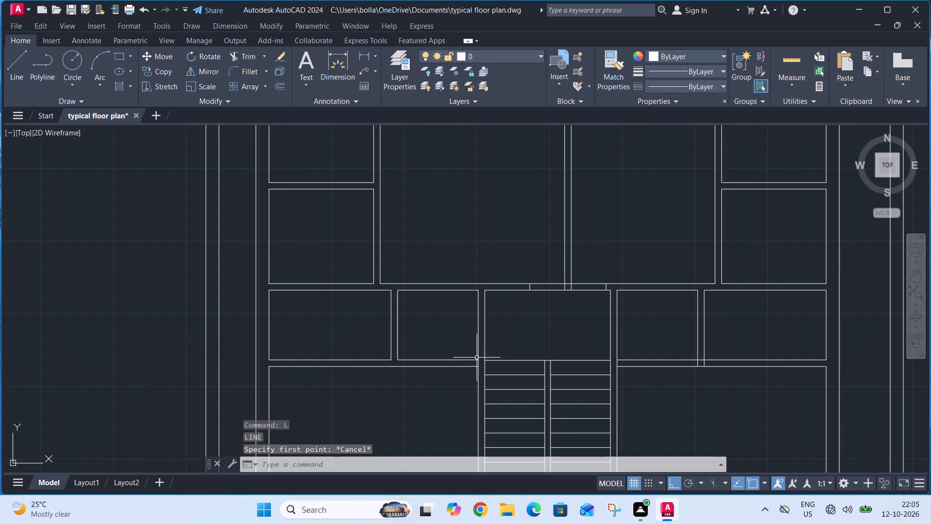
# Trim the outer face of the stair hall's left wall where the horizontal partition meets it.
pyautogui.write('tr')
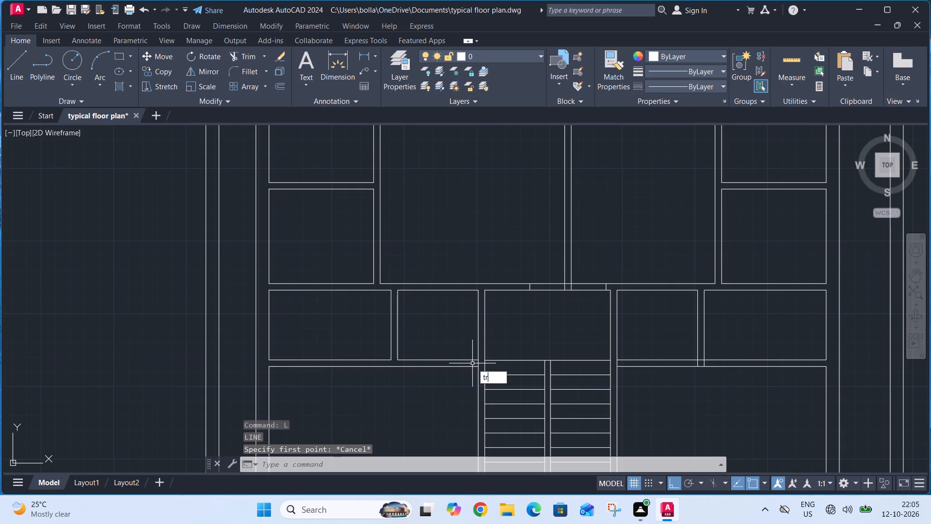
pyautogui.press('space')
pyautogui.click(478, 363)
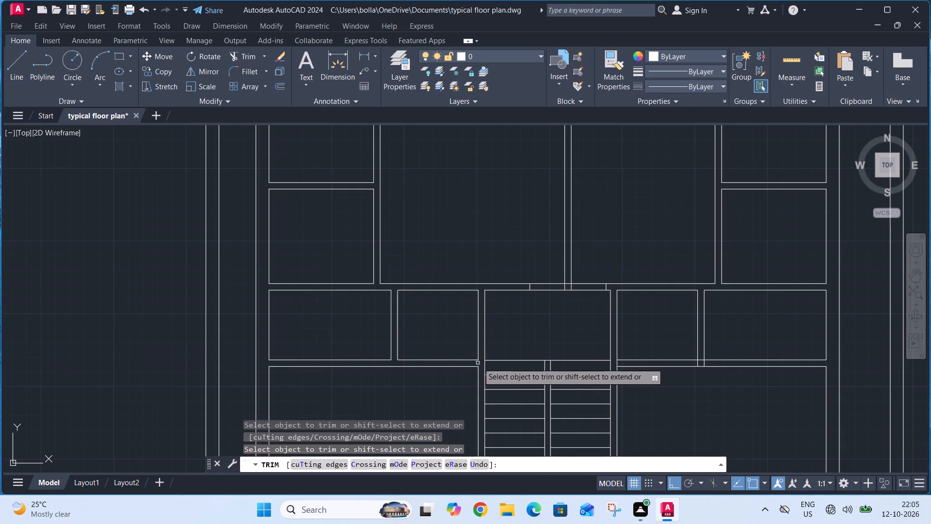
pyautogui.press('Escape')
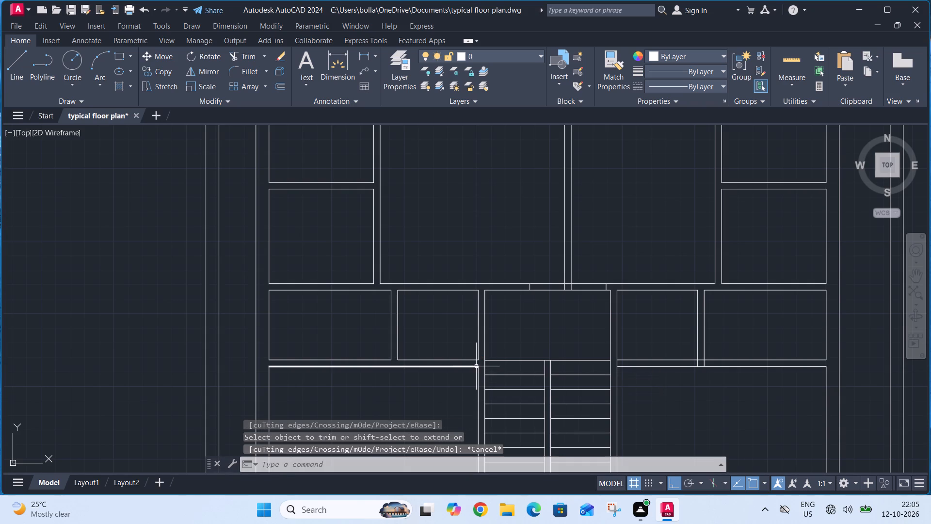
# Draw a 4.5" vertical line across the end of the horizontal partition at the stair hall's left wall.
pyautogui.write('l')
pyautogui.press('space')
pyautogui.click(477, 364)
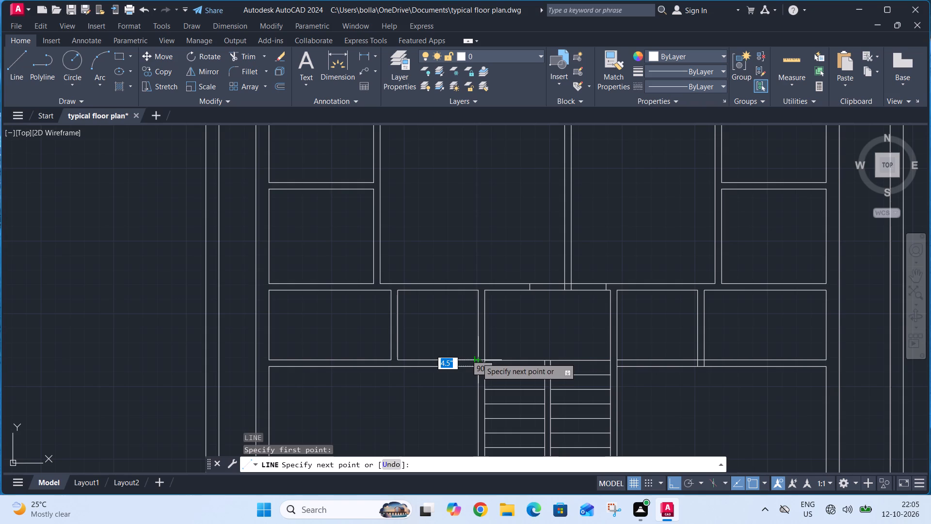
pyautogui.click(477, 358)
pyautogui.press('Escape')
# Offset the short line 4.5" away from the stair hall, and offset that copy 3' further to mark a door opening.
pyautogui.write('o')
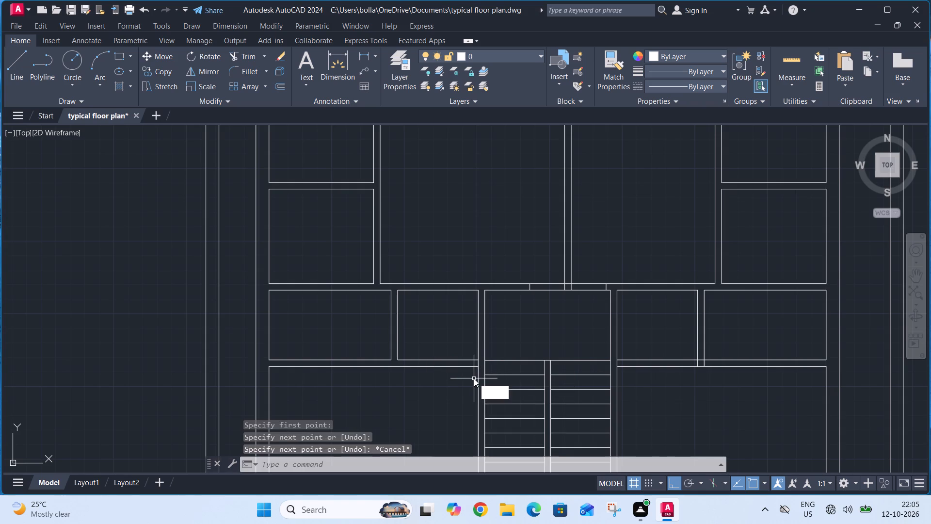
pyautogui.press('space')
pyautogui.write('4.5"')
pyautogui.press('Return')
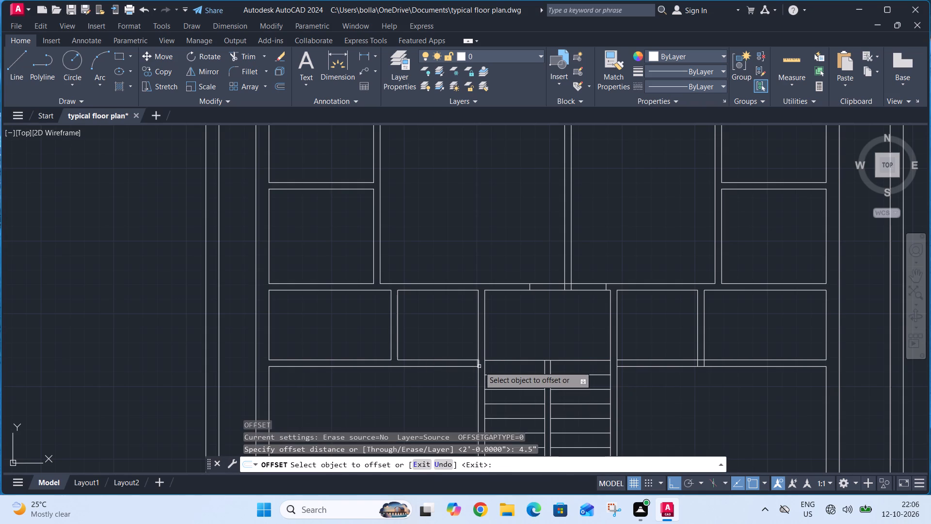
pyautogui.scroll(2, 473, 358)
pyautogui.click(488, 373)
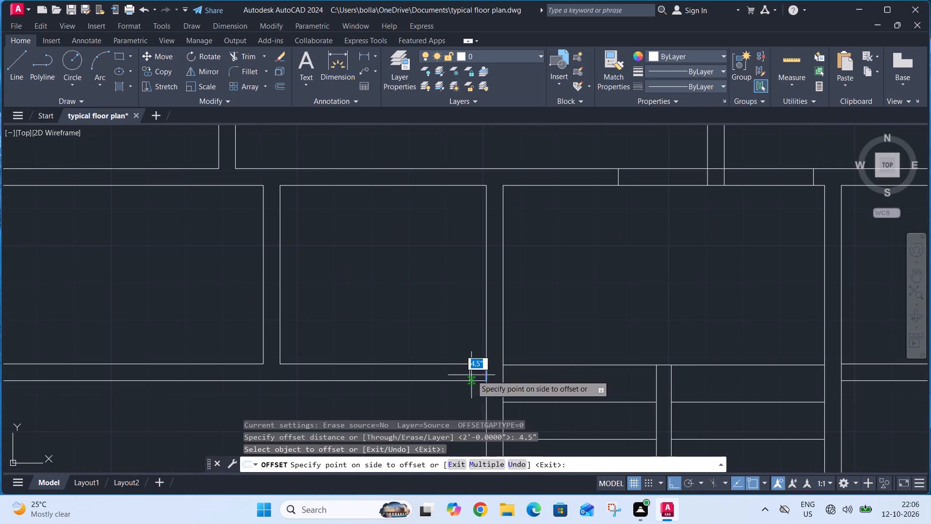
pyautogui.click(462, 377)
pyautogui.press('Escape')
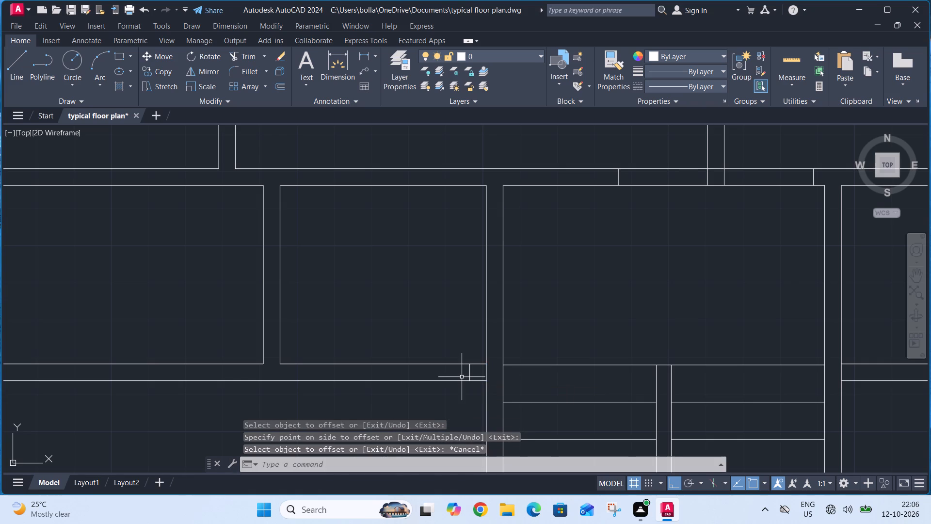
pyautogui.write("o 3'")
pyautogui.press('Return')
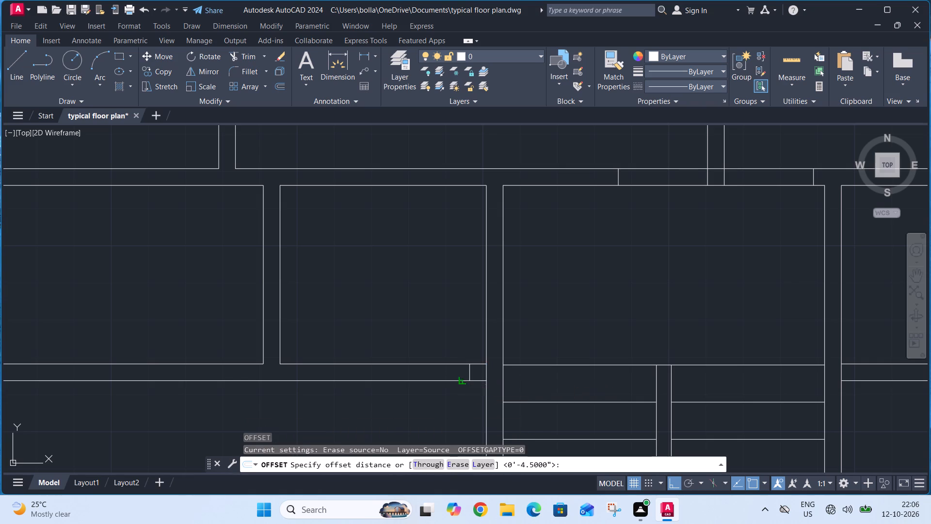
pyautogui.click(470, 372)
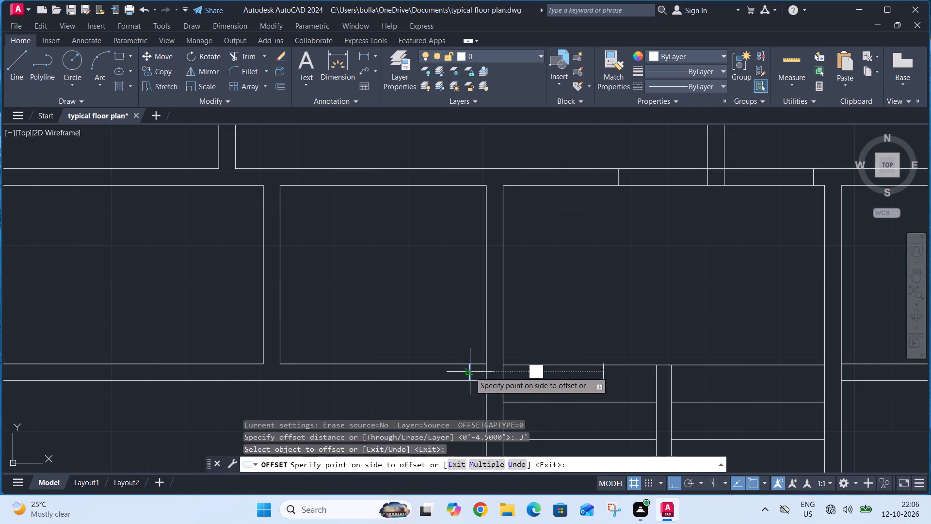
pyautogui.click(458, 373)
pyautogui.press('Escape')
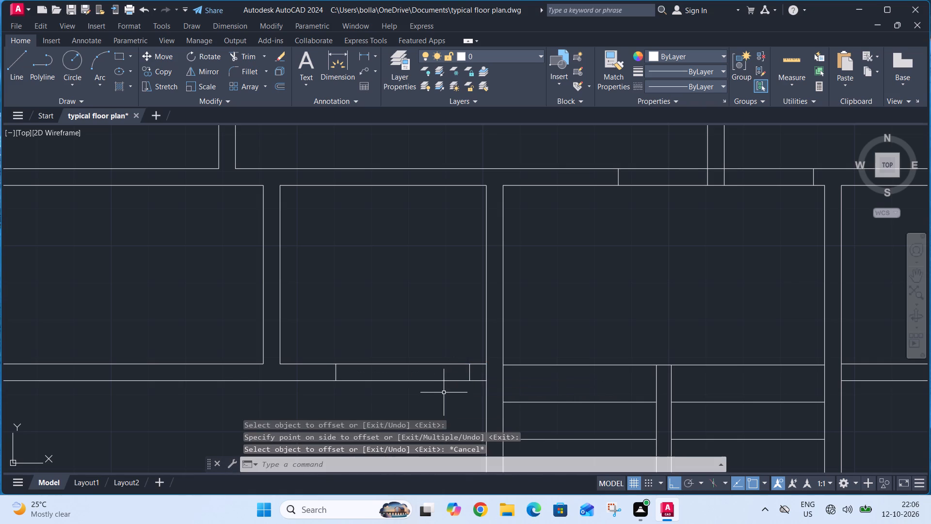
# Trim both partition faces between the two door jamb lines and remove the short line at the stair hall wall.
pyautogui.write('tr')
pyautogui.press('space')
pyautogui.click(443, 393)
pyautogui.click(440, 355)
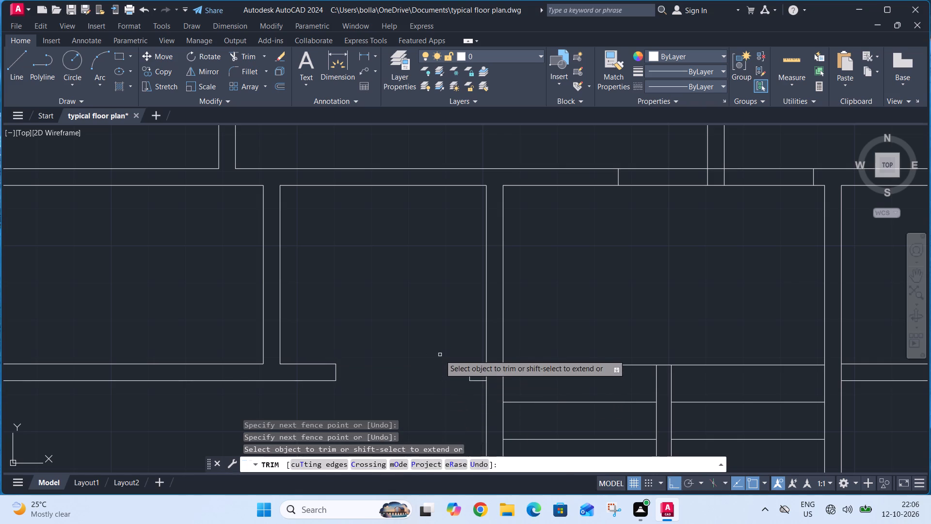
pyautogui.click(486, 373)
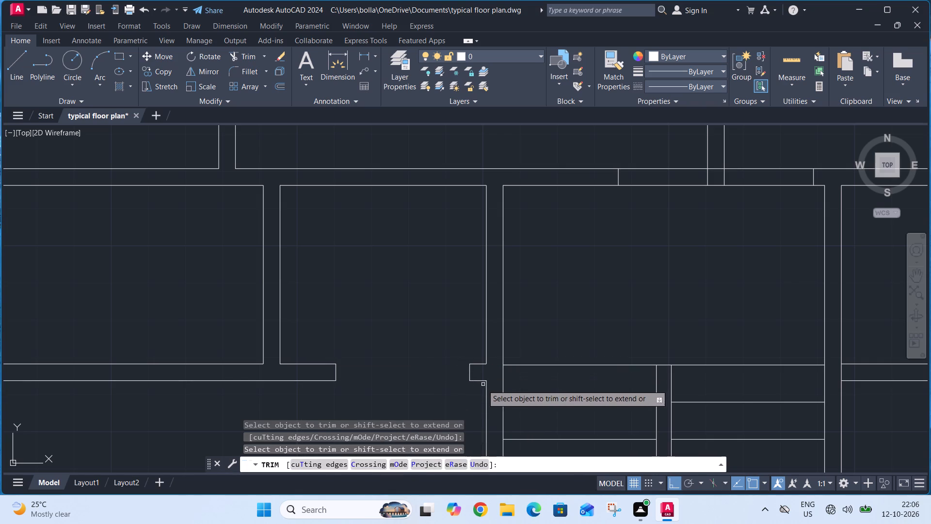
pyautogui.moveTo(450, 391); pyautogui.dragTo(511, 425, button='middle')
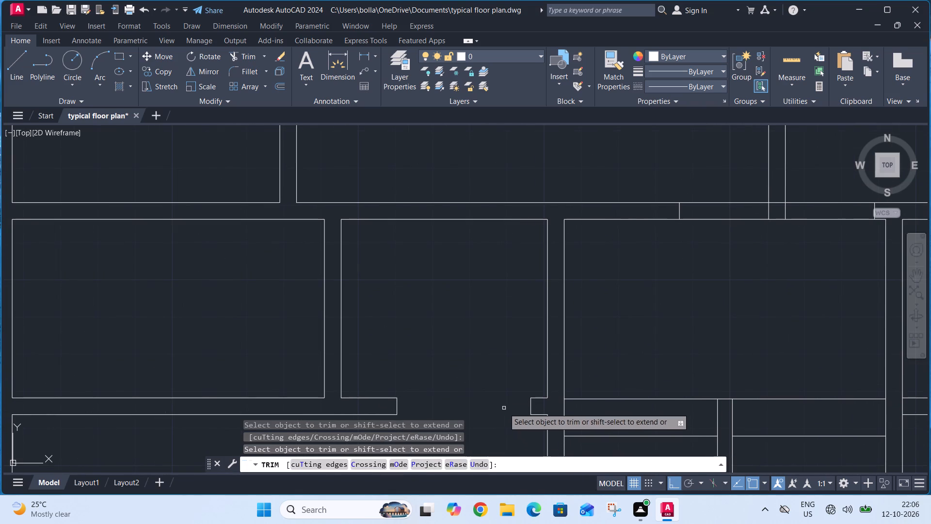
pyautogui.press('Escape')
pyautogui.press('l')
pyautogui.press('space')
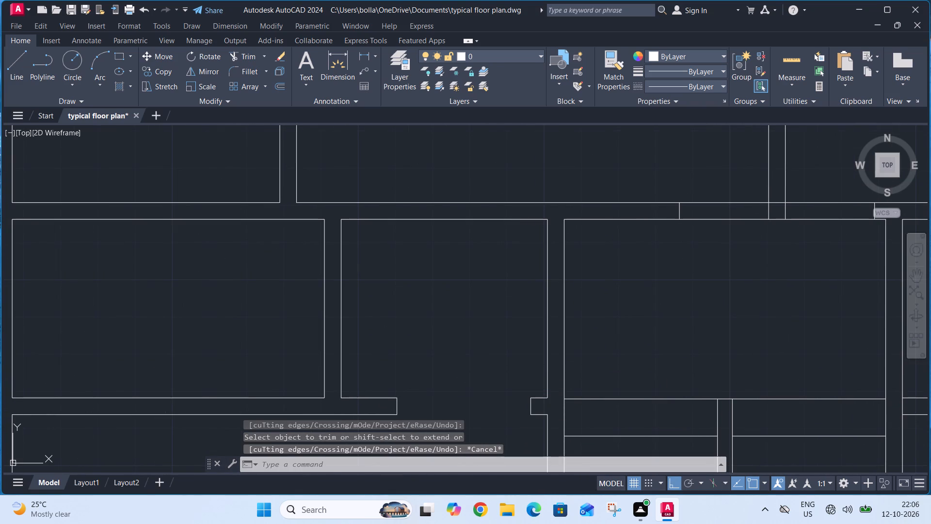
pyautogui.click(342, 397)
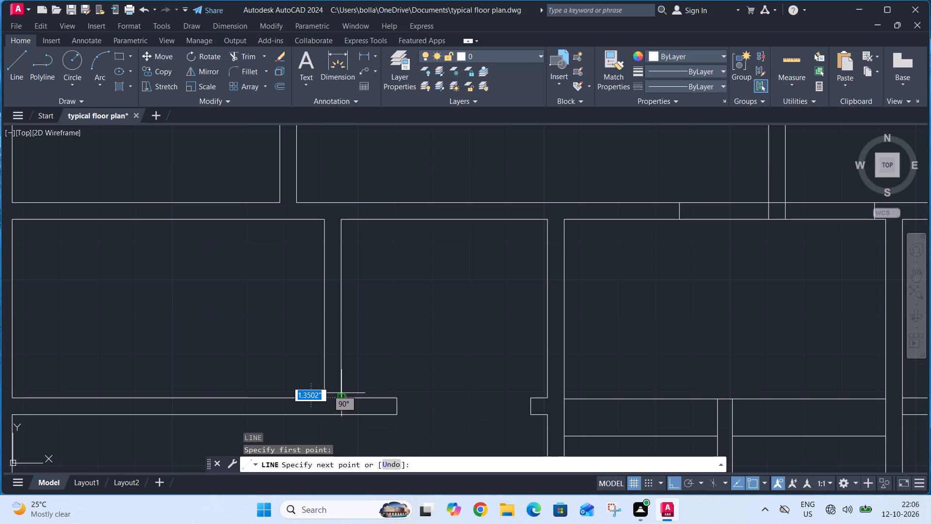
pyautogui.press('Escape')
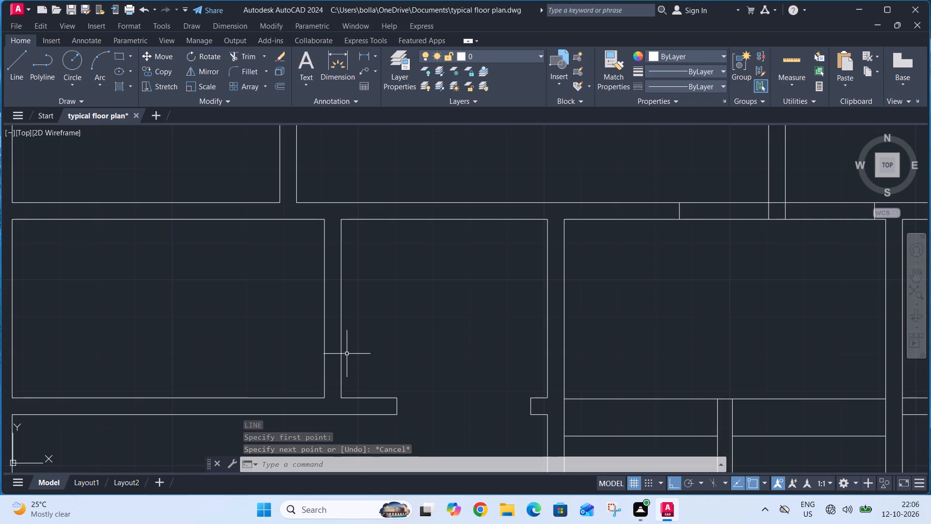
# Draw two short lines across the wall above the small room left of the stair hall, continuing its side faces.
pyautogui.press('l')
pyautogui.press('space')
pyautogui.click(341, 221)
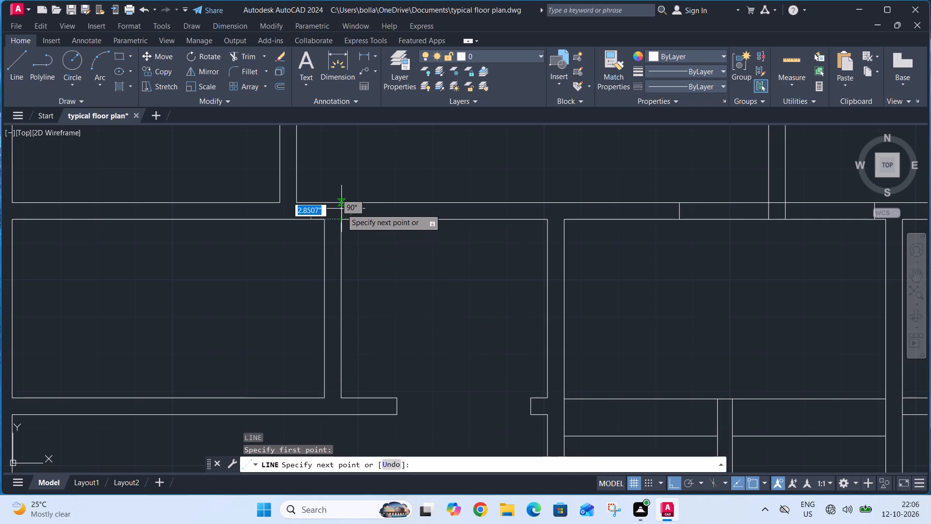
pyautogui.click(341, 201)
pyautogui.press('Escape')
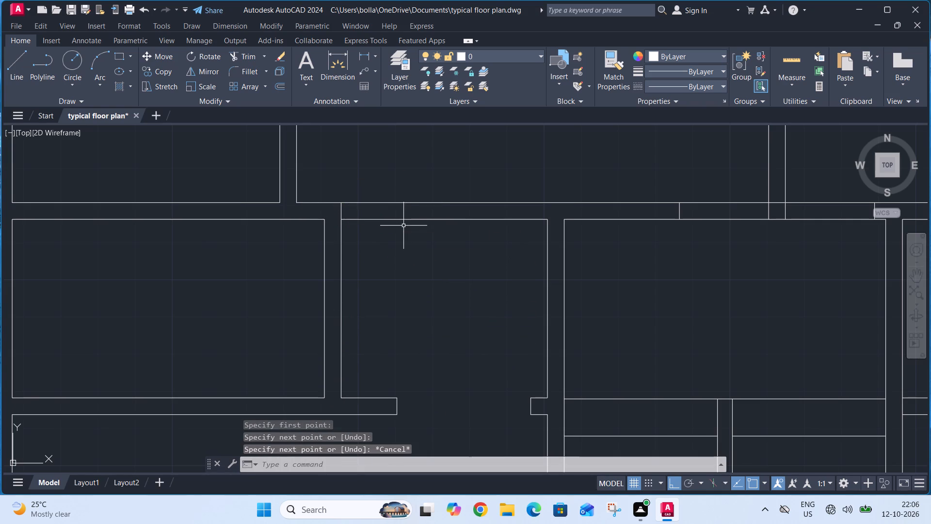
pyautogui.press('l')
pyautogui.press('space')
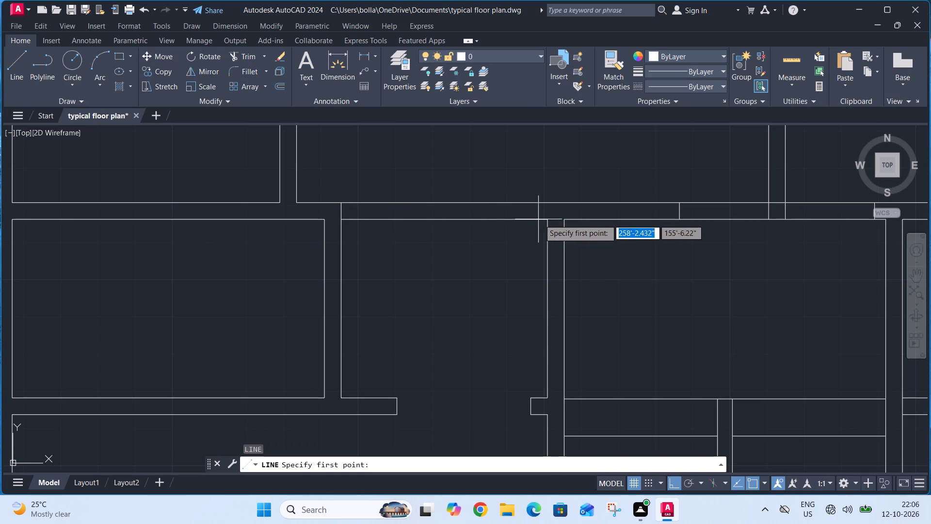
pyautogui.click(547, 221)
pyautogui.click(549, 203)
pyautogui.press('Escape')
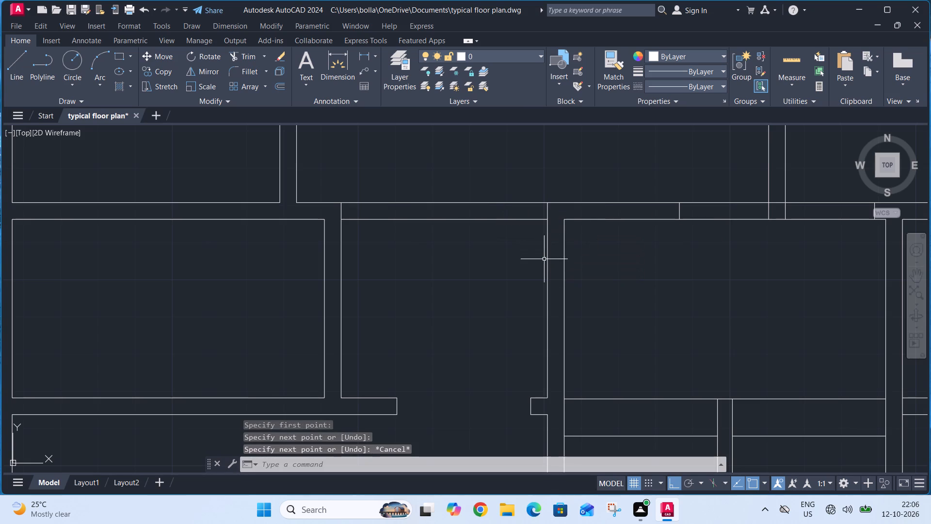
# Trim both wall faces between the two short lines above the small room left of the stair hall.
pyautogui.write('tr')
pyautogui.press('space')
pyautogui.click(500, 184)
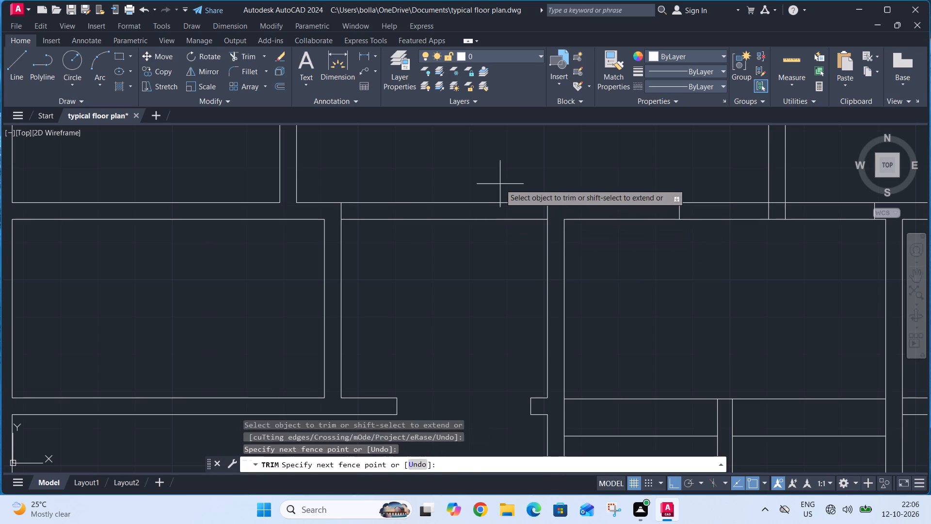
pyautogui.click(473, 226)
# Trim the wall above the stair hall between the opening marks and the central partition, including the line crossing the partition's end.
pyautogui.scroll(-2, 473, 226)
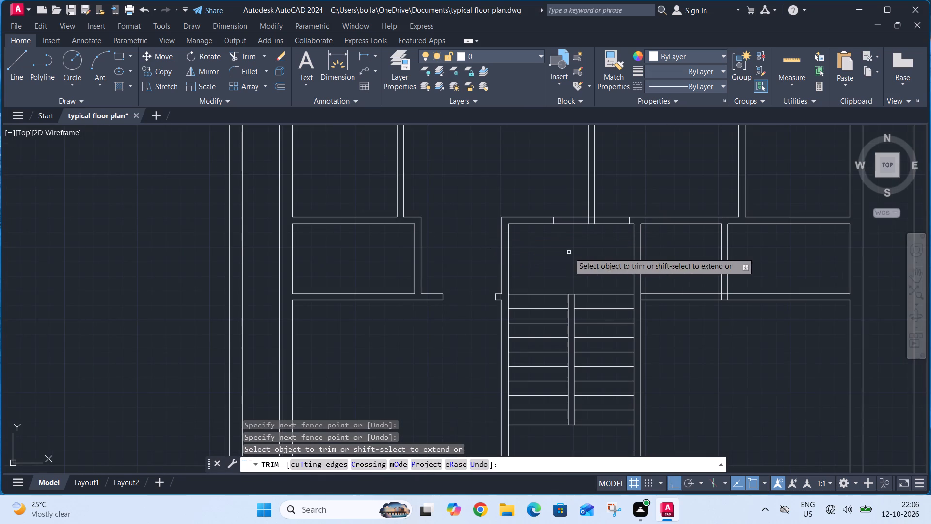
pyautogui.moveTo(569, 254); pyautogui.dragTo(419, 308, button='middle')
pyautogui.click(419, 290)
pyautogui.click(426, 261)
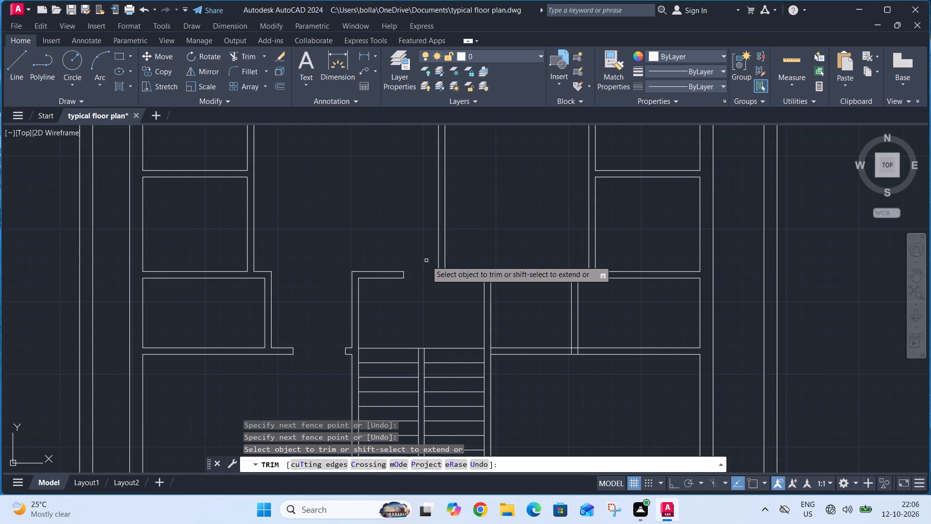
pyautogui.click(464, 289)
pyautogui.click(461, 260)
pyautogui.scroll(2, 442, 270)
pyautogui.click(441, 272)
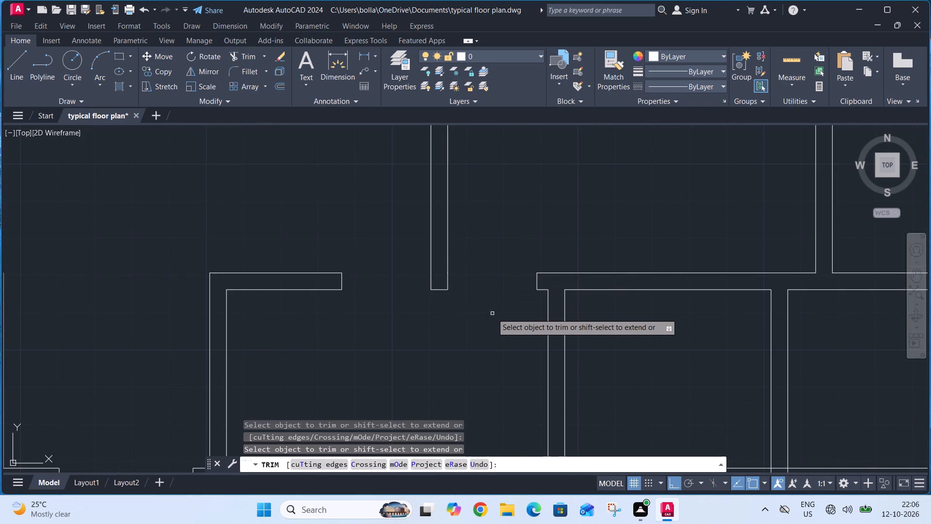
pyautogui.press('Escape')
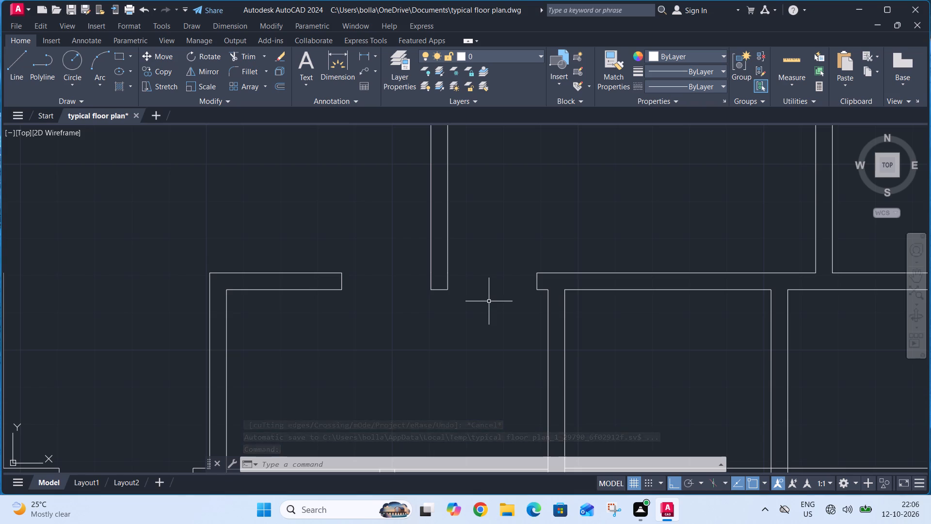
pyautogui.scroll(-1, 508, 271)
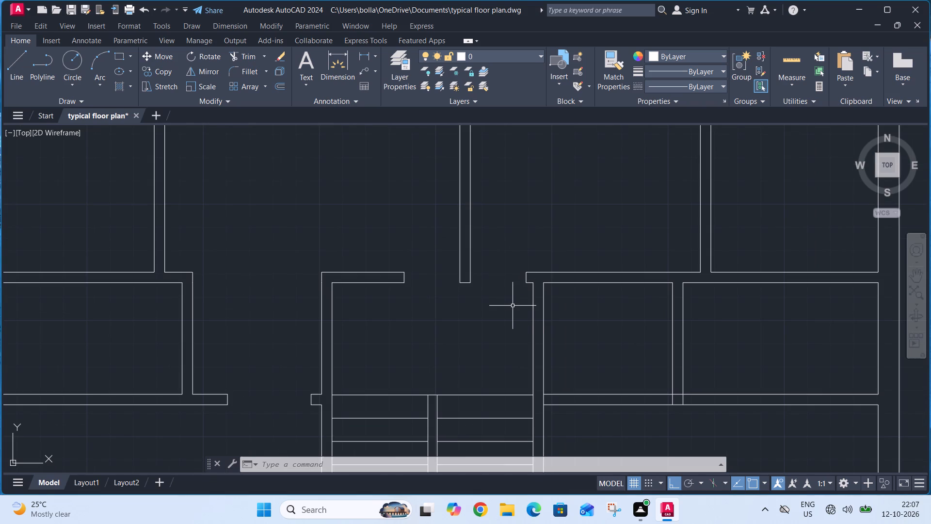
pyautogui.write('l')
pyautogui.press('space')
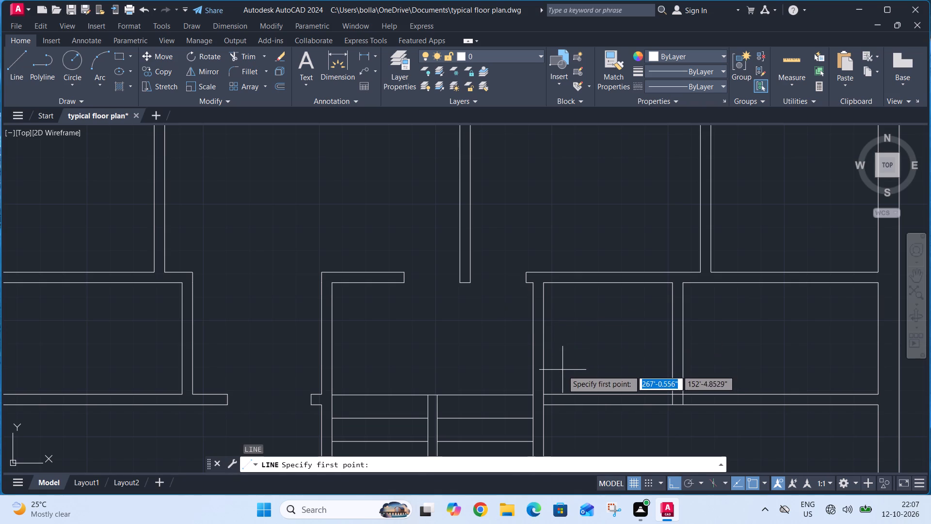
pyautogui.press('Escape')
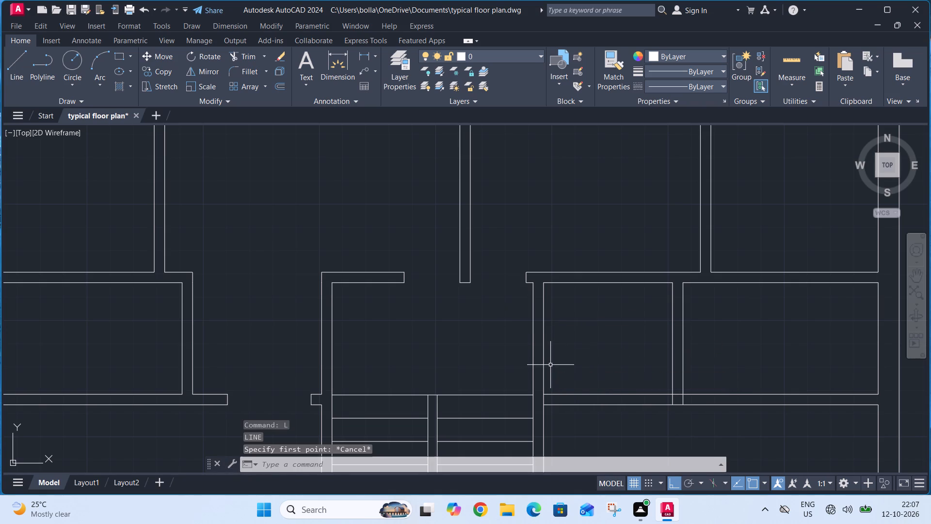
# Offset the outer face of the stair hall's right wall 4.5" into the small room on its right.
pyautogui.write('o')
pyautogui.press('space')
pyautogui.scroll(-1, 548, 360)
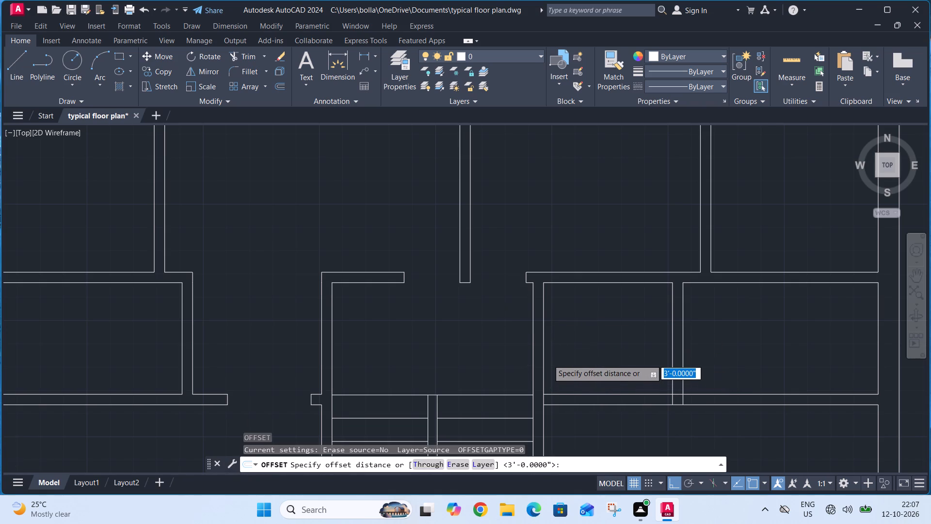
pyautogui.scroll(-1, 548, 360)
pyautogui.write('4.5"')
pyautogui.press('Return')
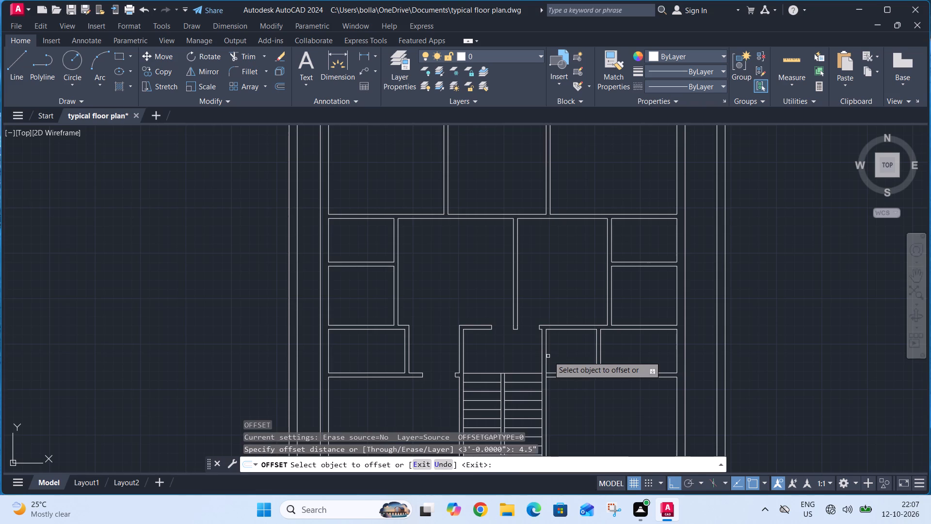
pyautogui.click(546, 360)
pyautogui.click(564, 357)
pyautogui.press('Escape')
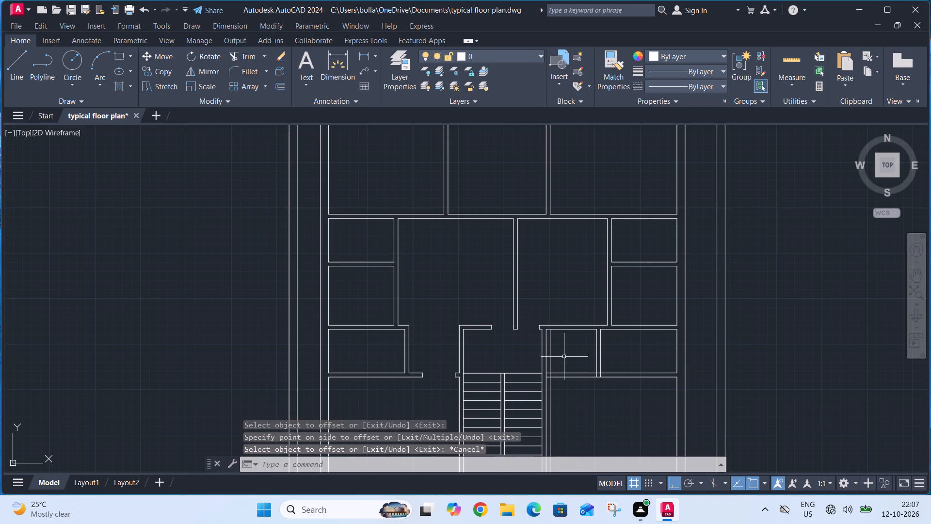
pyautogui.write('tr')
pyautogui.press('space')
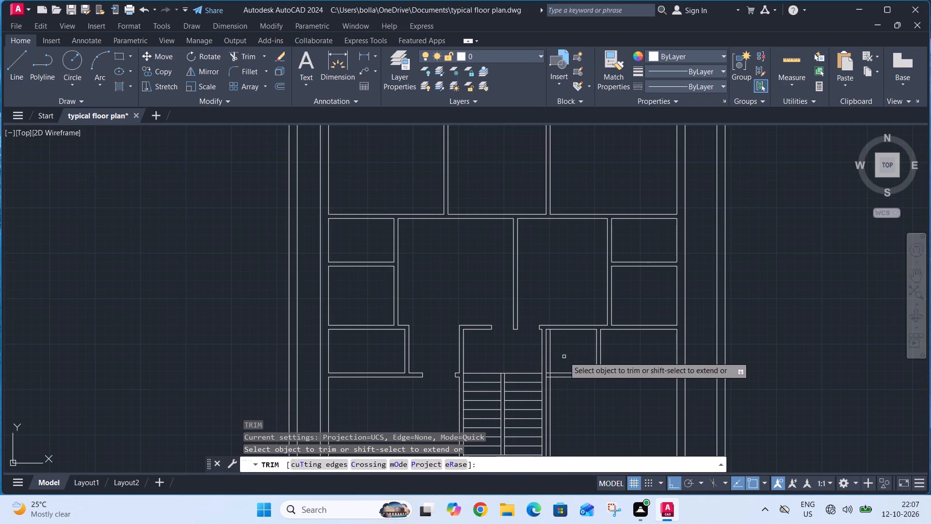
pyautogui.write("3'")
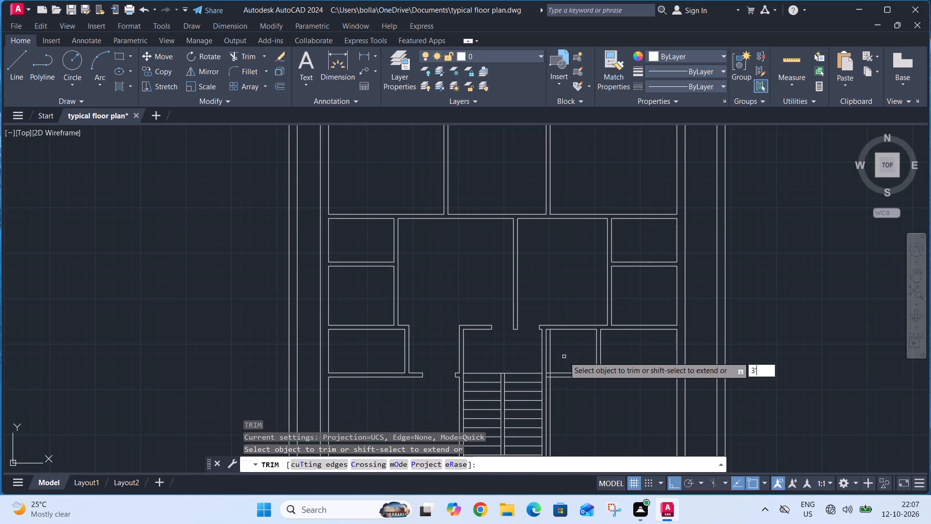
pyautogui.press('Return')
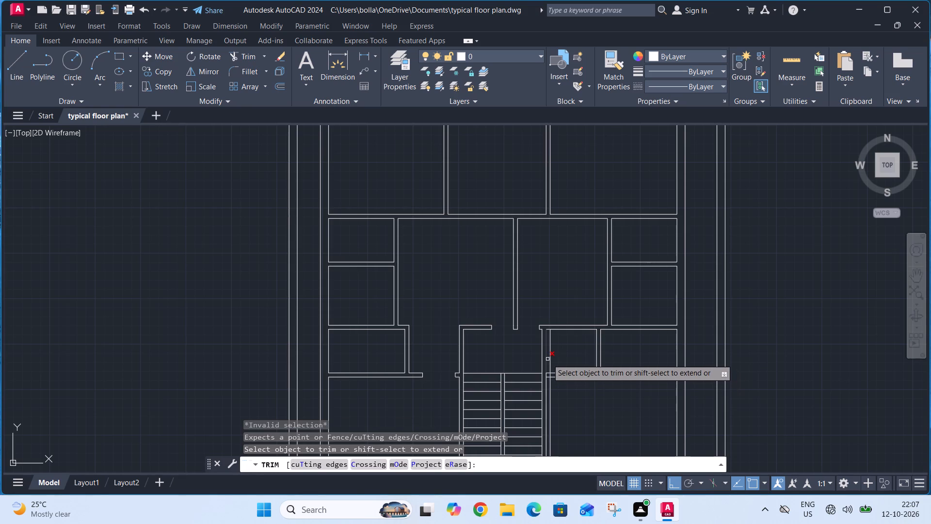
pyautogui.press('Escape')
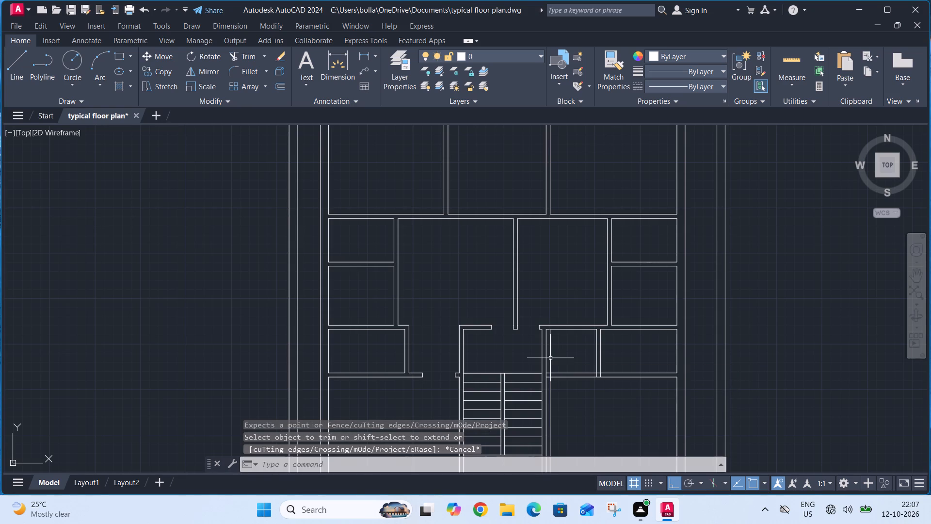
# Offset the new jamb line 3' further into the small room right of the stair hall.
pyautogui.write('o')
pyautogui.press('space')
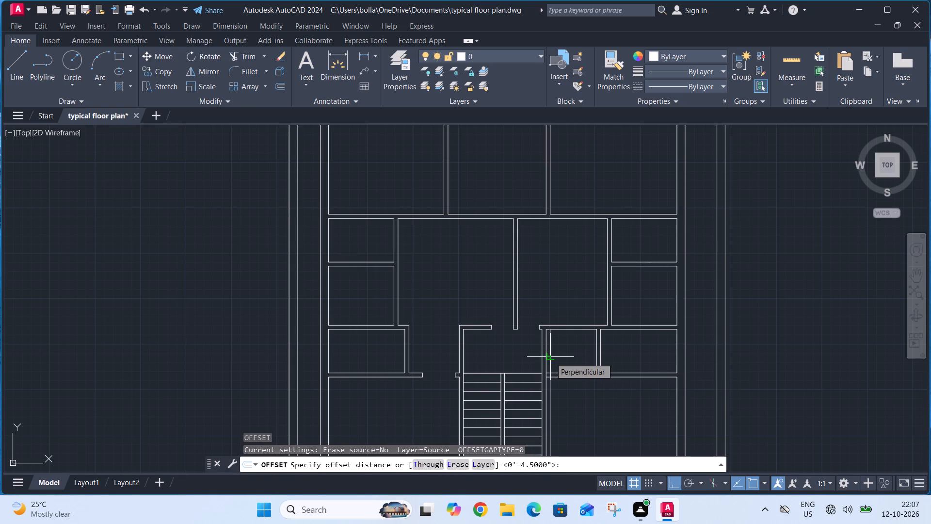
pyautogui.write("3'")
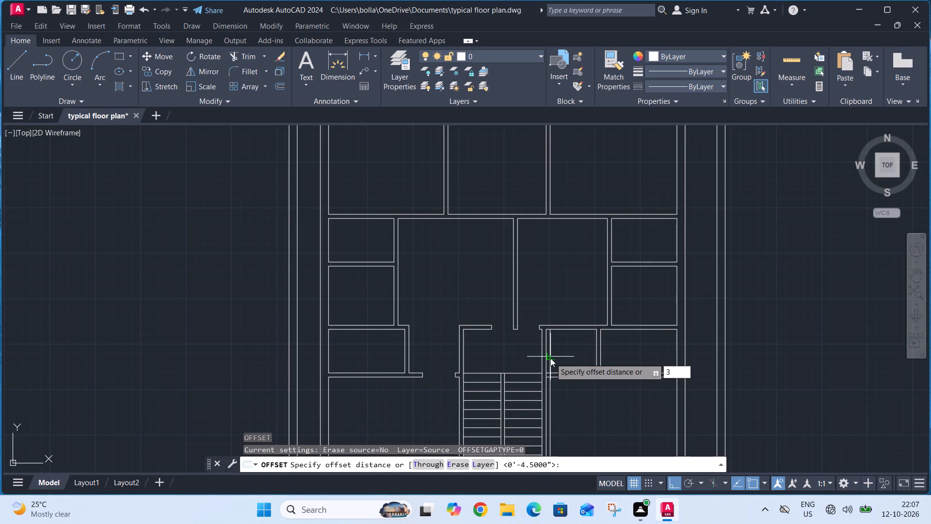
pyautogui.press('Return')
pyautogui.click(550, 358)
pyautogui.click(565, 356)
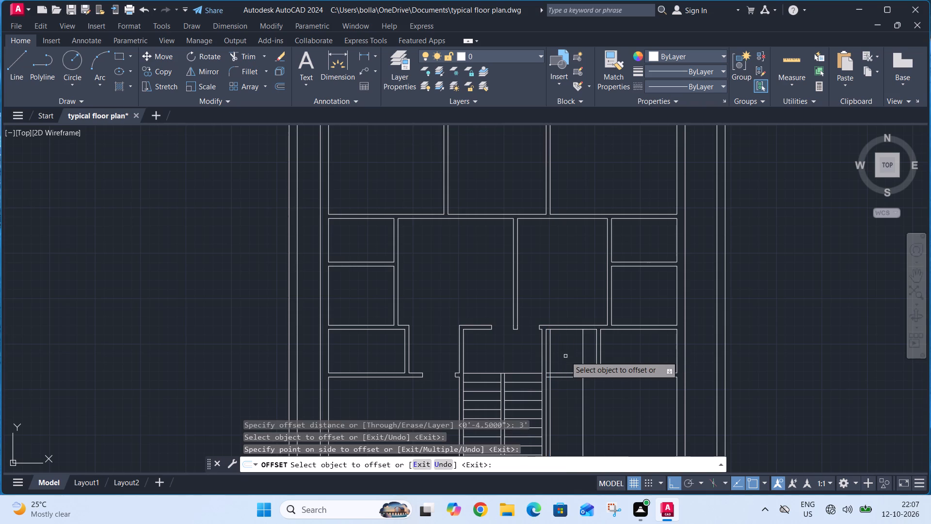
pyautogui.press('Escape')
# Trim both partition faces between the two jamb lines, the jamb lines' excess beyond the partition, and the short line at the stair hall wall.
pyautogui.write('tr')
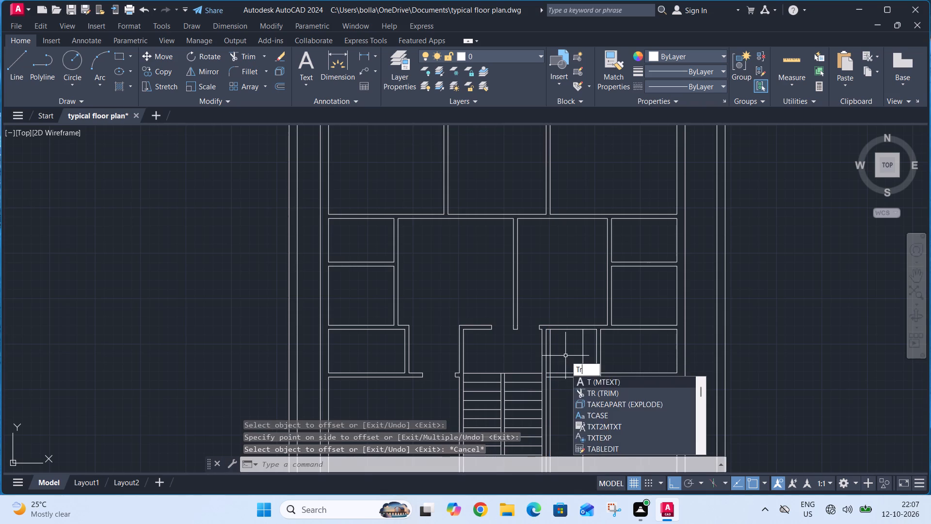
pyautogui.press('space')
pyautogui.click(566, 382)
pyautogui.click(566, 361)
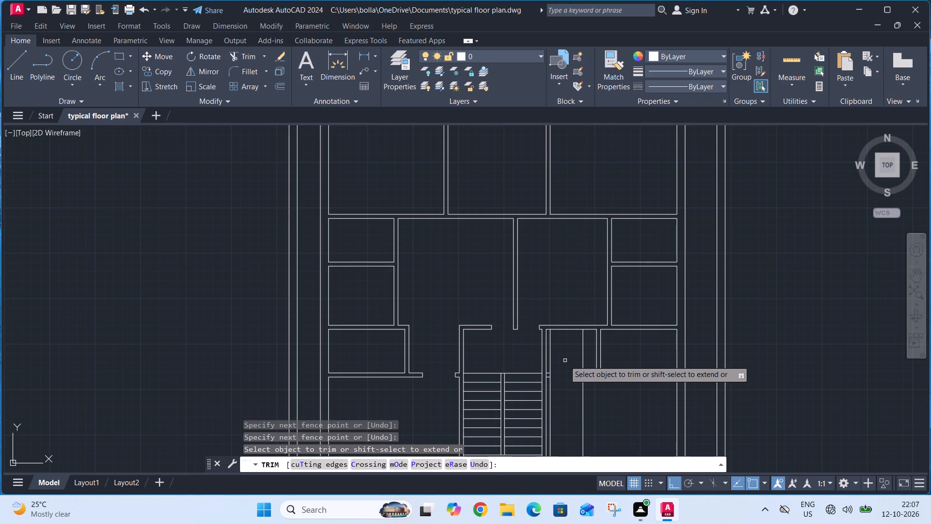
pyautogui.click(550, 366)
pyautogui.click(582, 363)
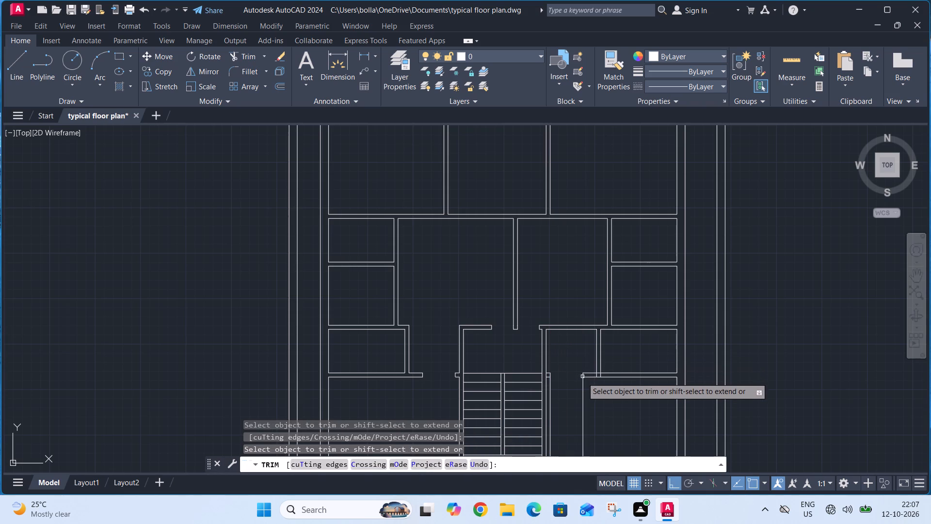
pyautogui.click(582, 387)
pyautogui.click(548, 399)
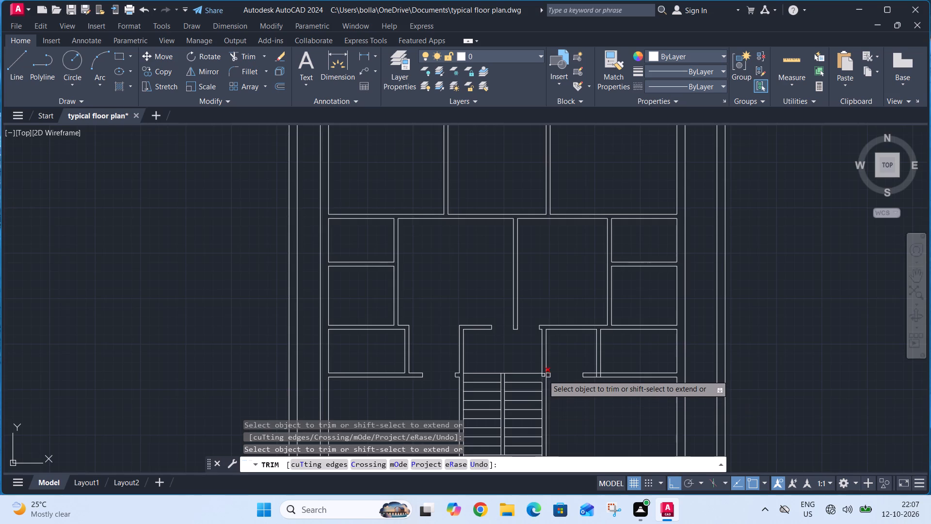
pyautogui.scroll(3, 543, 375)
pyautogui.click(555, 375)
pyautogui.scroll(-2, 561, 376)
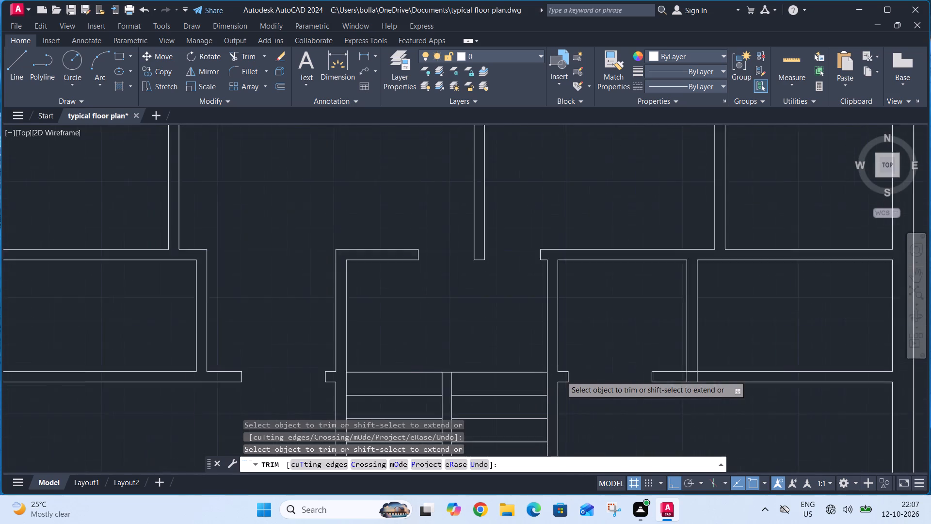
pyautogui.scroll(-1, 561, 376)
pyautogui.press('Escape')
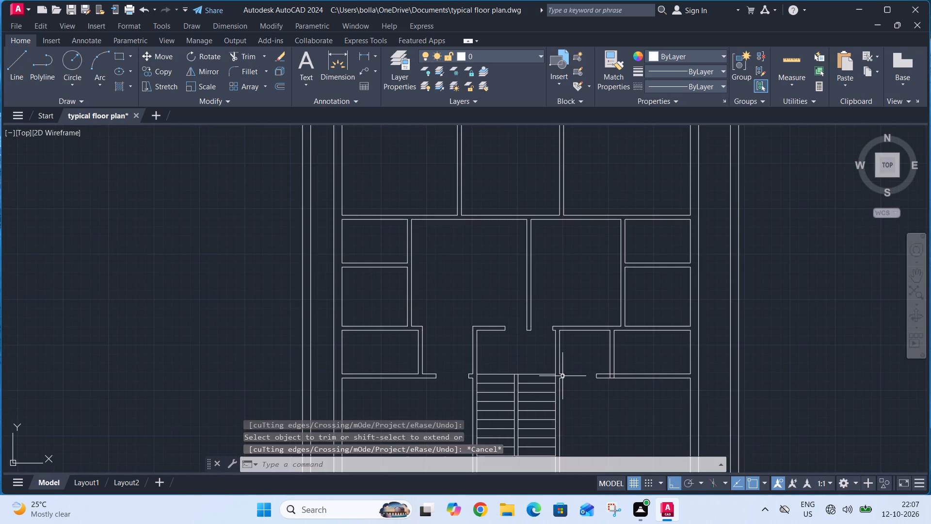
# Draw two short lines across the wall above the small room right of the stair hall, continuing its side faces.
pyautogui.press('l')
pyautogui.press('space')
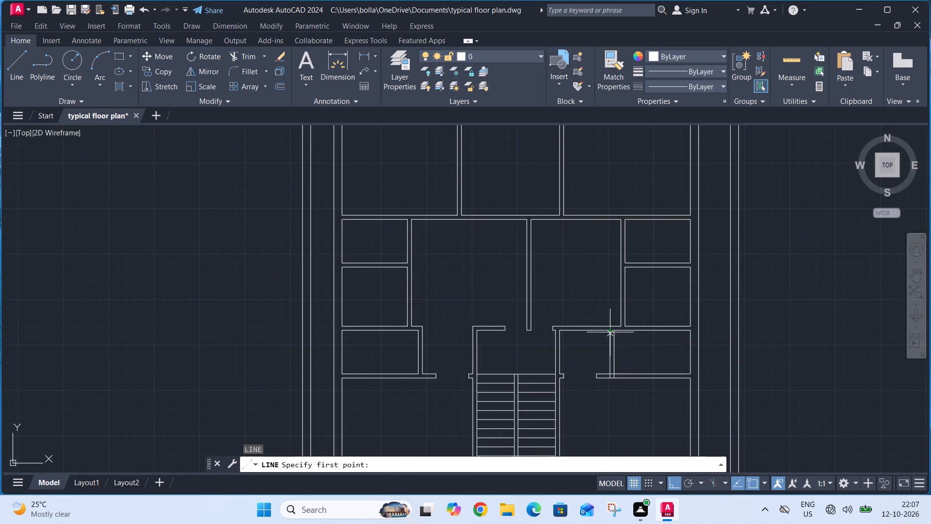
pyautogui.click(610, 332)
pyautogui.click(610, 327)
pyautogui.press('Escape')
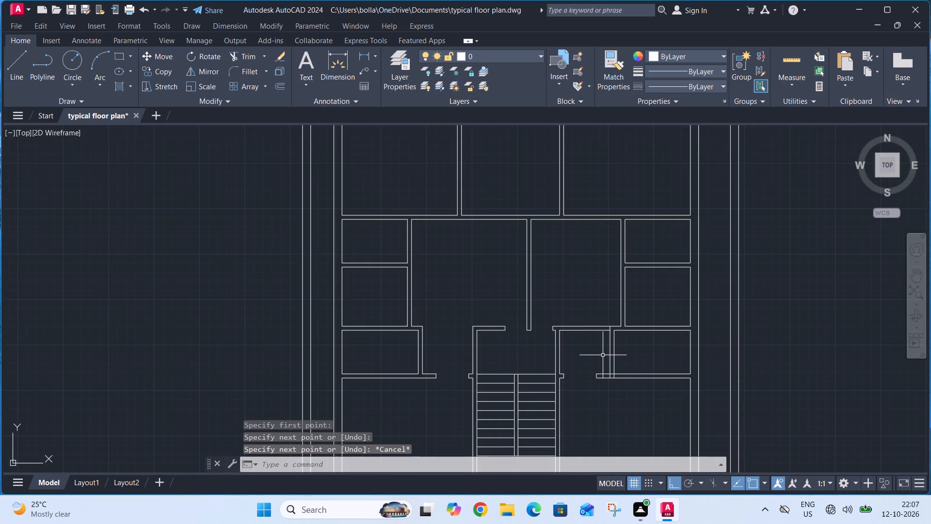
pyautogui.write('tr')
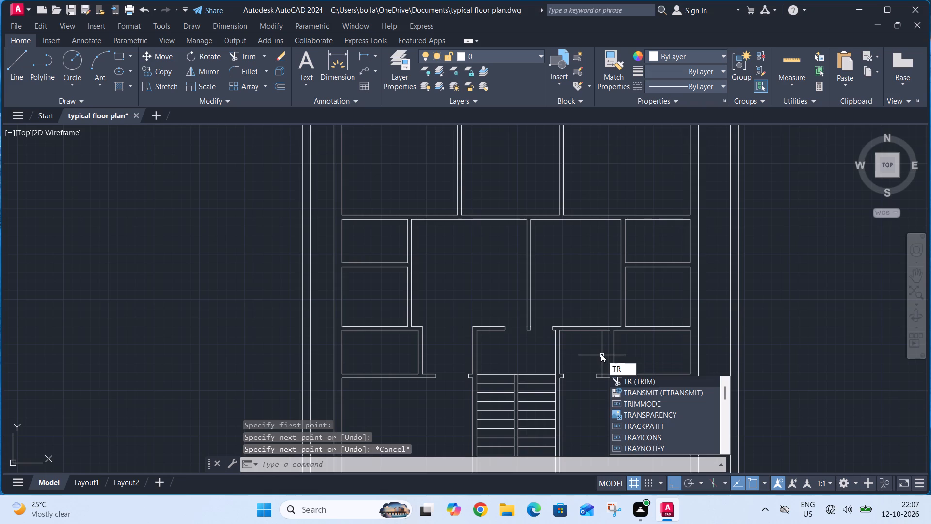
pyautogui.press('Escape')
pyautogui.press('space')
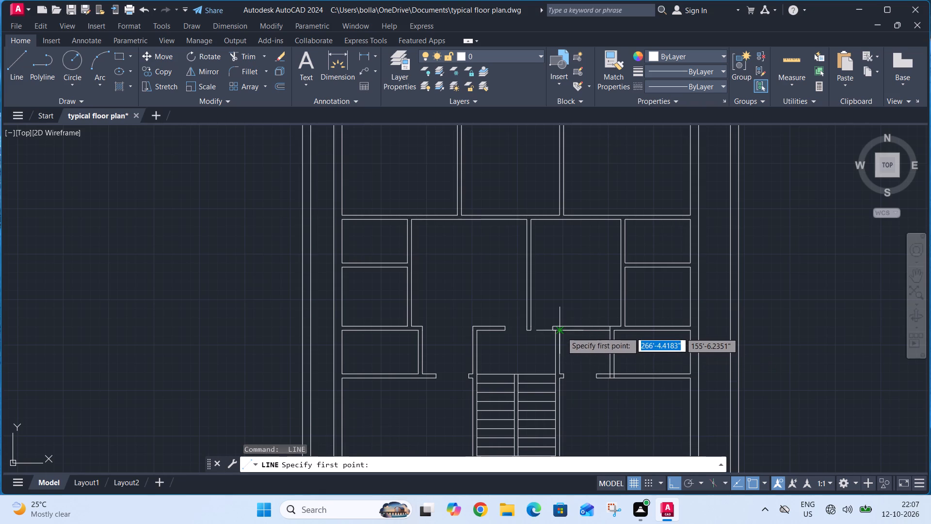
pyautogui.click(560, 331)
pyautogui.scroll(3, 557, 323)
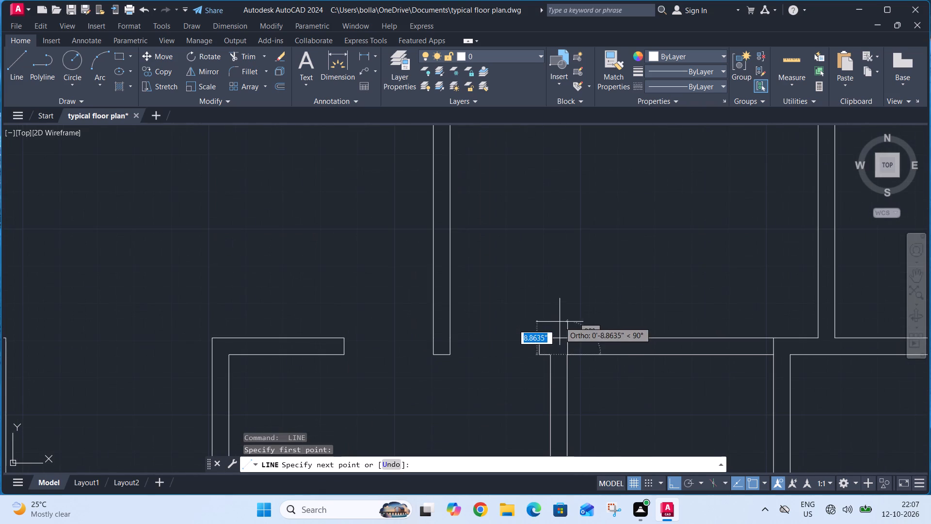
pyautogui.click(564, 338)
pyautogui.press('Escape')
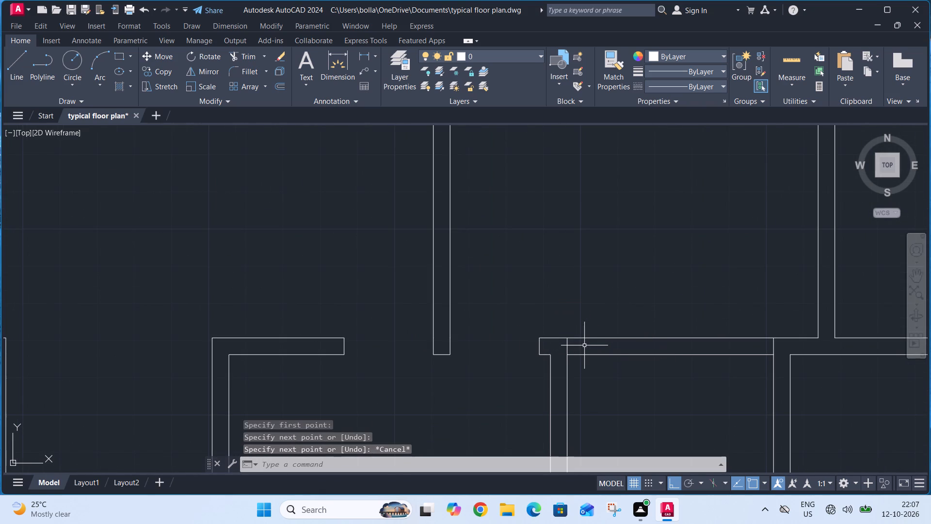
# Trim both wall faces between the two short lines above the small room right of the stair hall.
pyautogui.write('tr')
pyautogui.press('space')
pyautogui.click(599, 372)
pyautogui.click(600, 325)
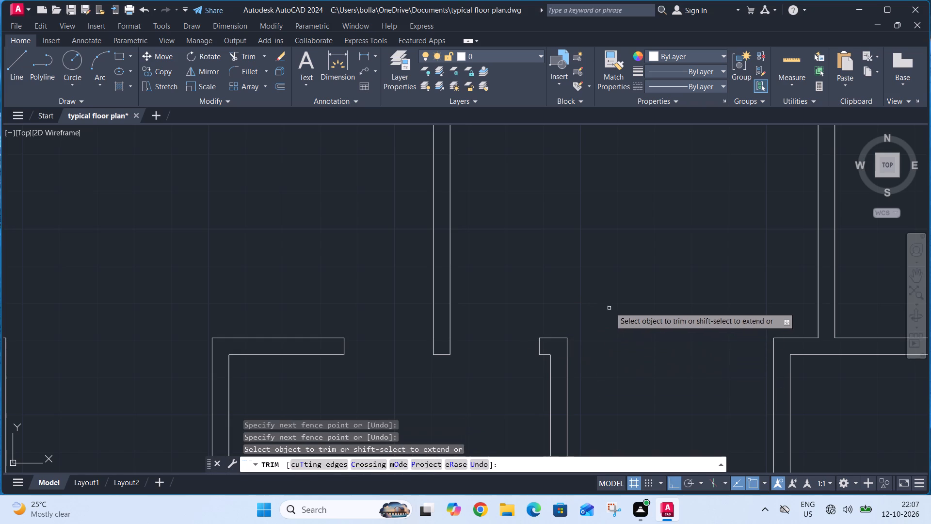
pyautogui.scroll(-3, 612, 304)
pyautogui.press('Escape')
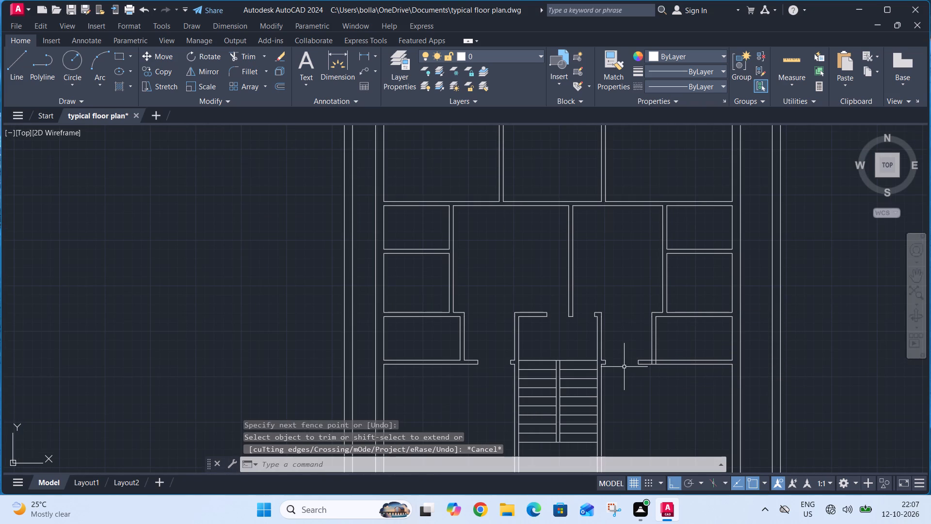
# Trim the lines crossing the partition junction beside the new 3' opening right of the stair hall, so the two partitions join openly.
pyautogui.write('tr')
pyautogui.press('space')
pyautogui.scroll(3, 652, 361)
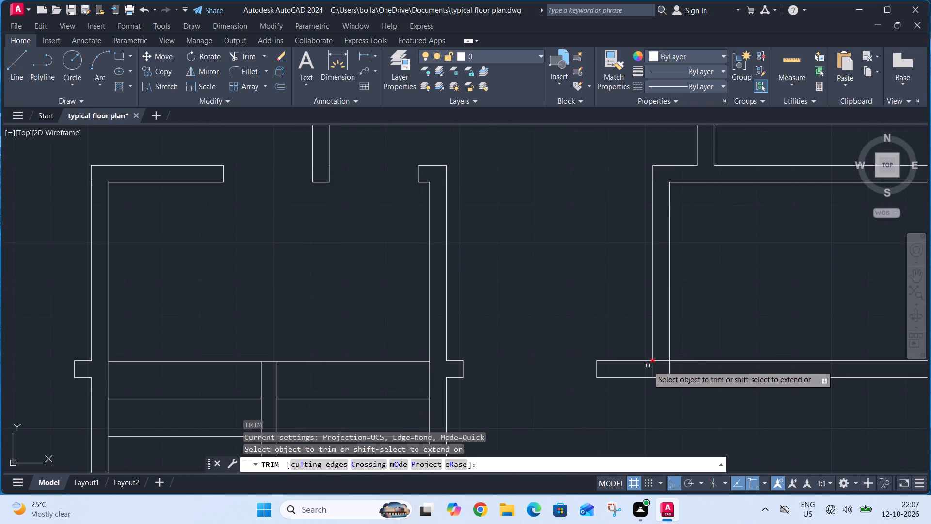
pyautogui.click(648, 366)
pyautogui.click(680, 369)
pyautogui.click(661, 360)
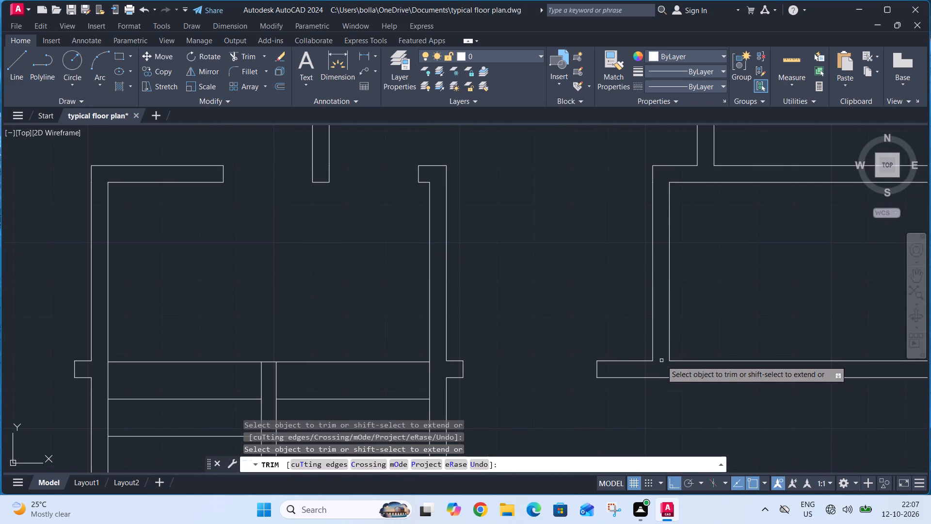
pyautogui.press('Escape')
pyautogui.scroll(-4, 663, 317)
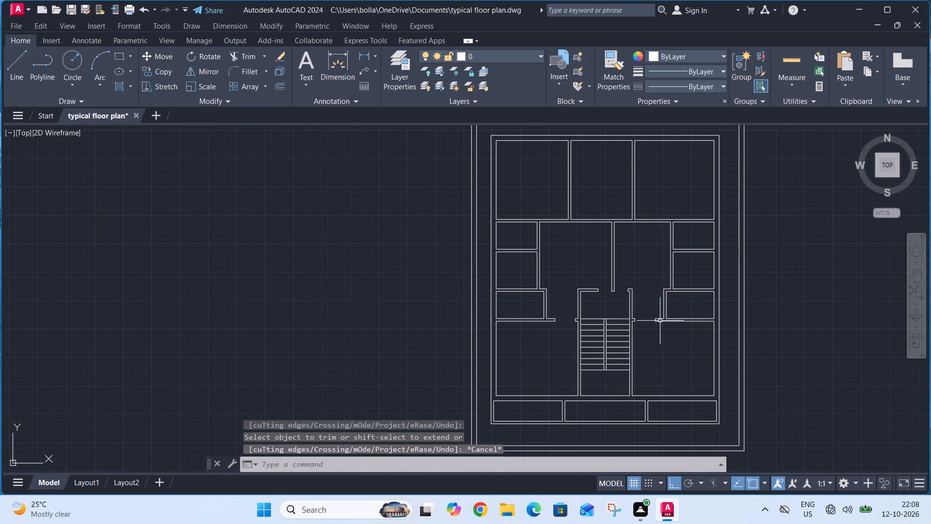
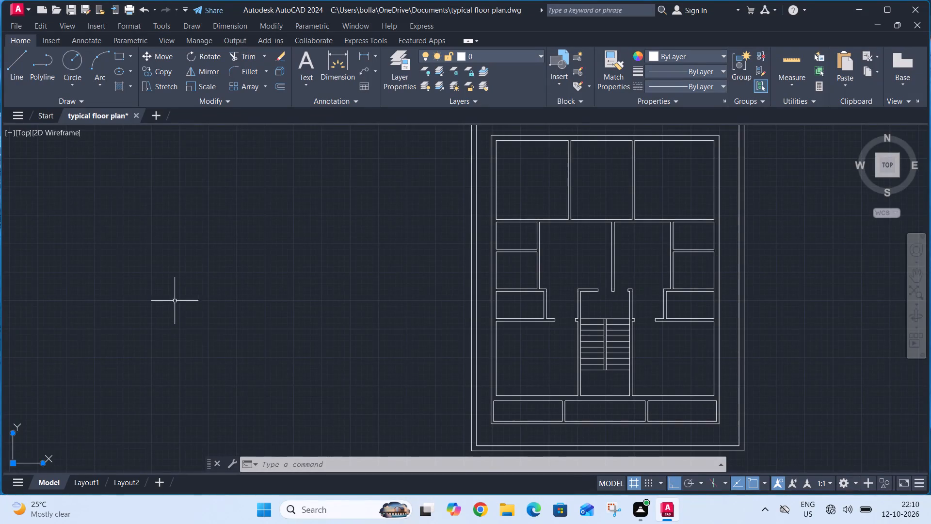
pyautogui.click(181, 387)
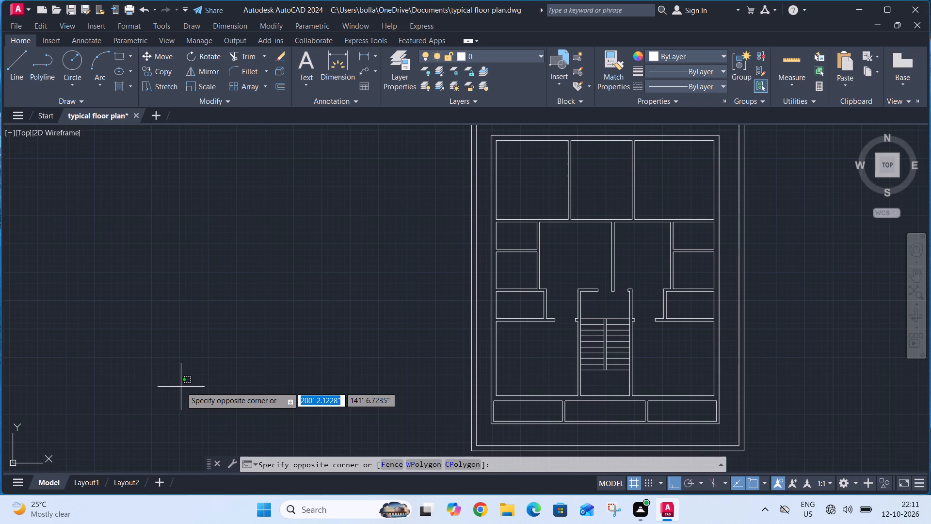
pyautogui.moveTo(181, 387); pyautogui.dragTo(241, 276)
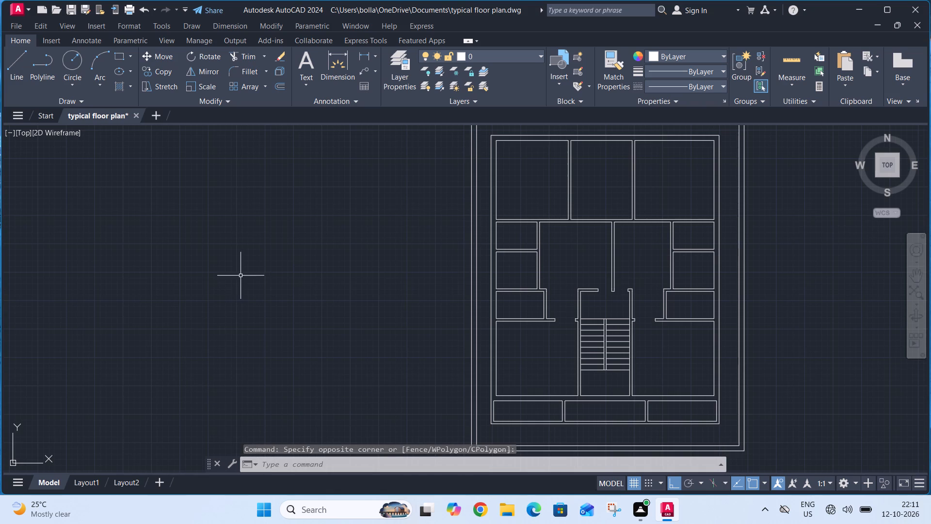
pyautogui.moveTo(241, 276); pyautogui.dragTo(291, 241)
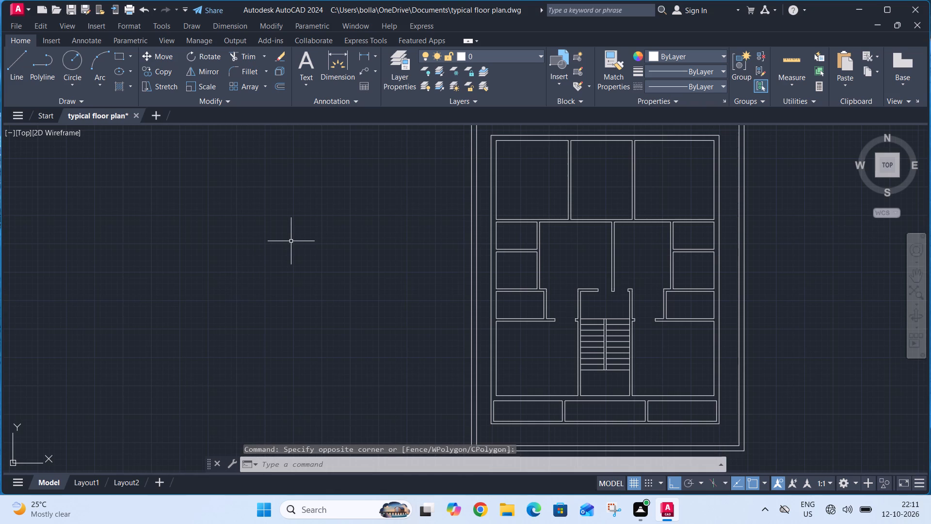
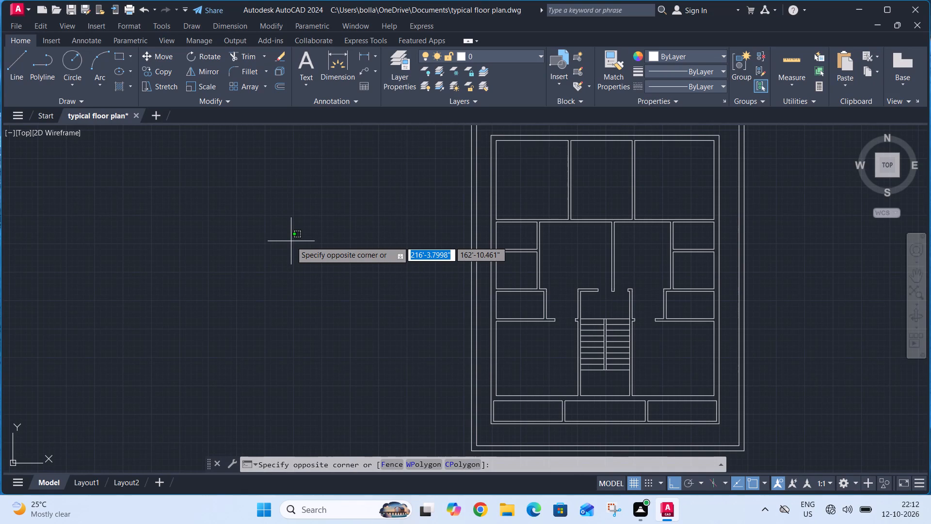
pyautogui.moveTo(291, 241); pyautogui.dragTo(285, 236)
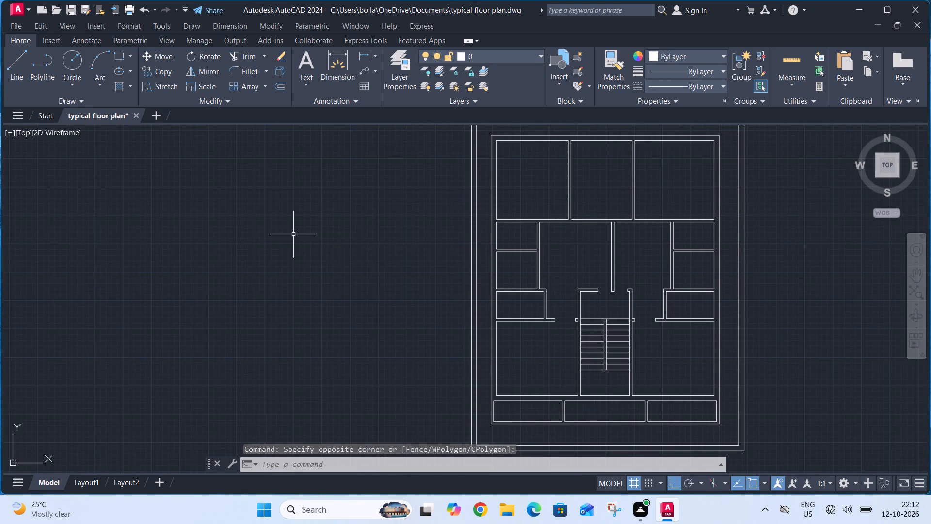
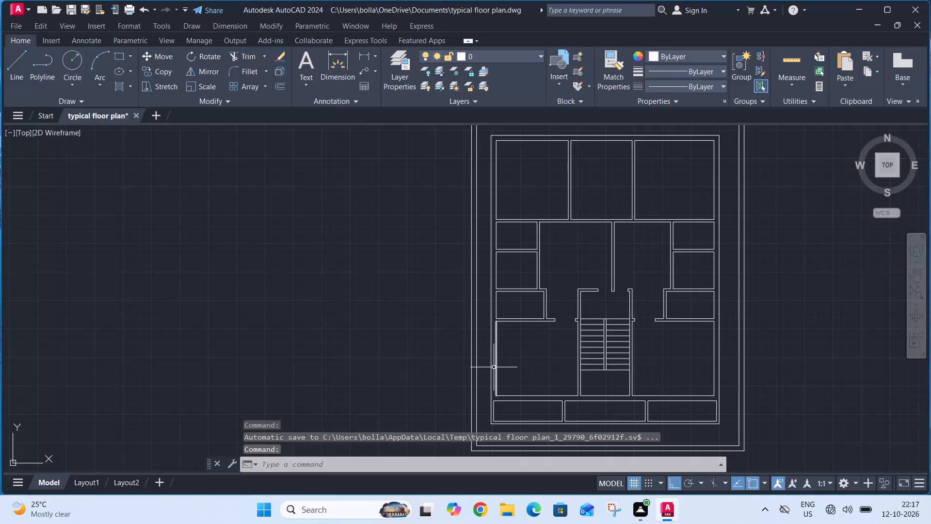
# Stretch both ends of the middle front compartment's top line to meet the side lines of the two neighbouring compartments.
pyautogui.scroll(-1, 493, 358)
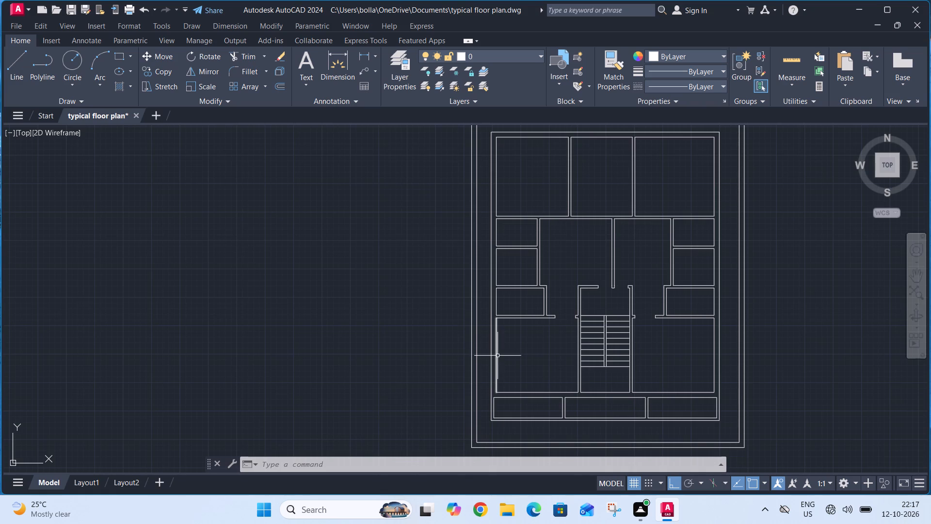
pyautogui.scroll(3, 574, 412)
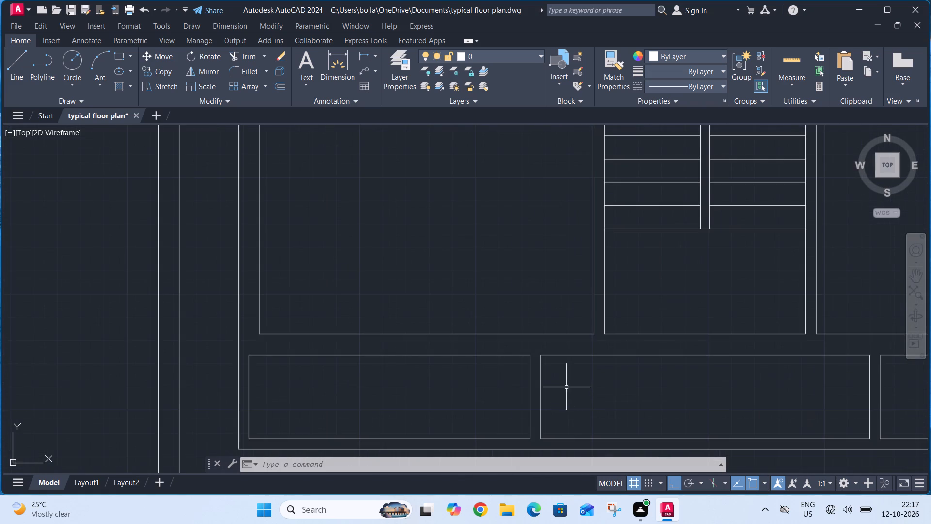
pyautogui.click(556, 353)
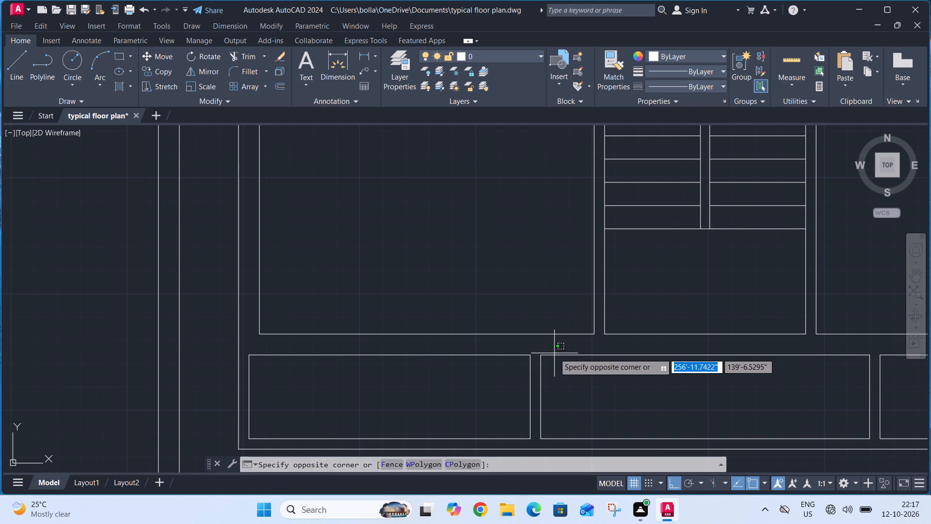
pyautogui.click(552, 356)
pyautogui.click(541, 353)
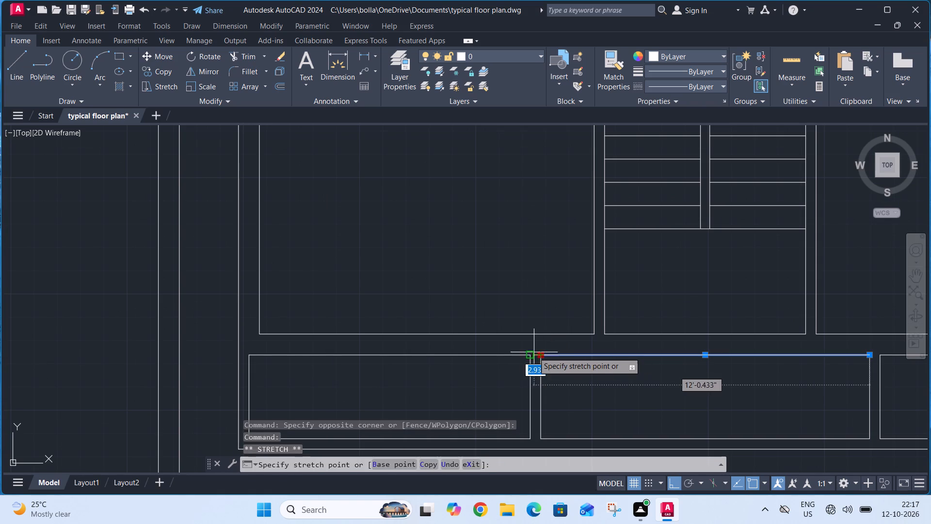
pyautogui.click(528, 357)
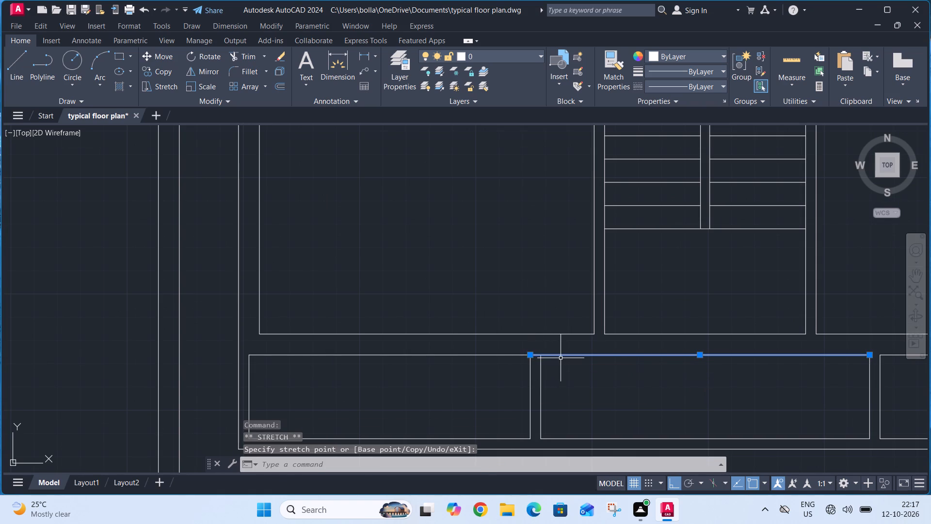
pyautogui.press('Escape')
pyautogui.scroll(-2, 613, 364)
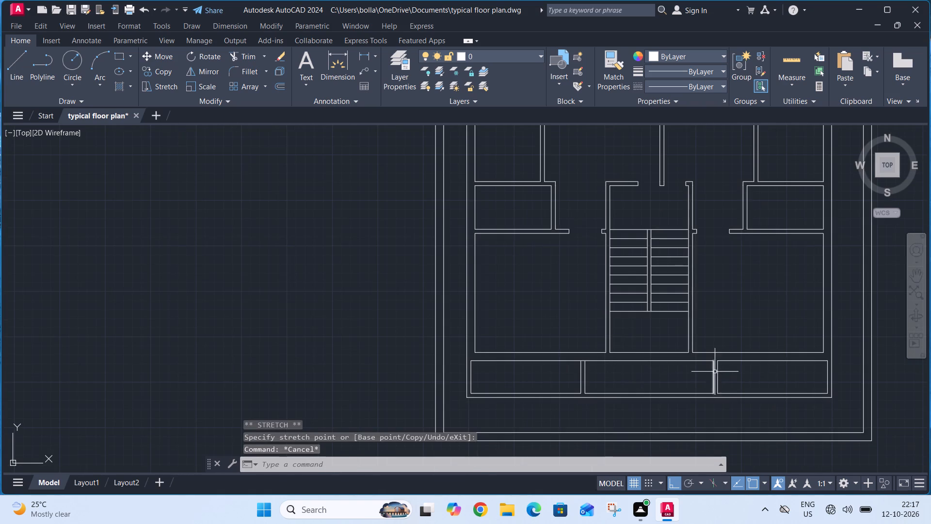
pyautogui.scroll(3, 718, 363)
pyautogui.click(690, 353)
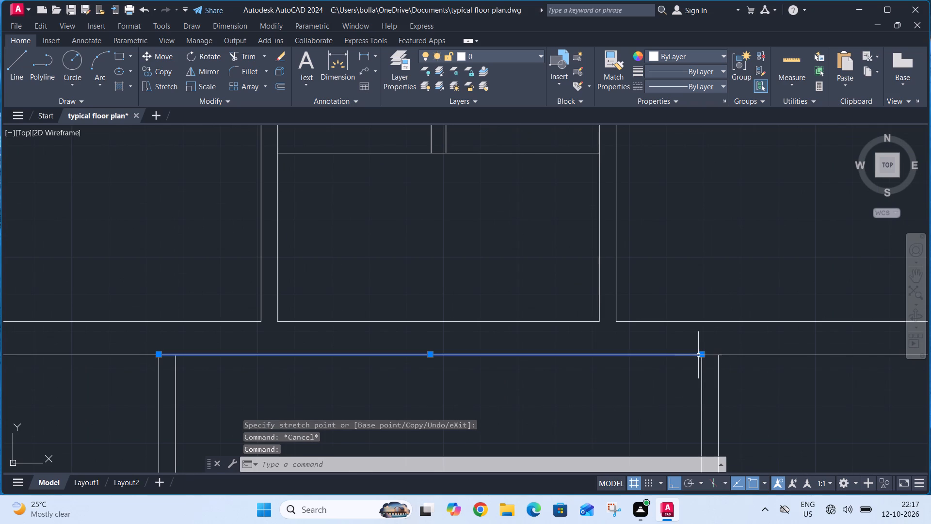
pyautogui.click(701, 355)
pyautogui.click(723, 358)
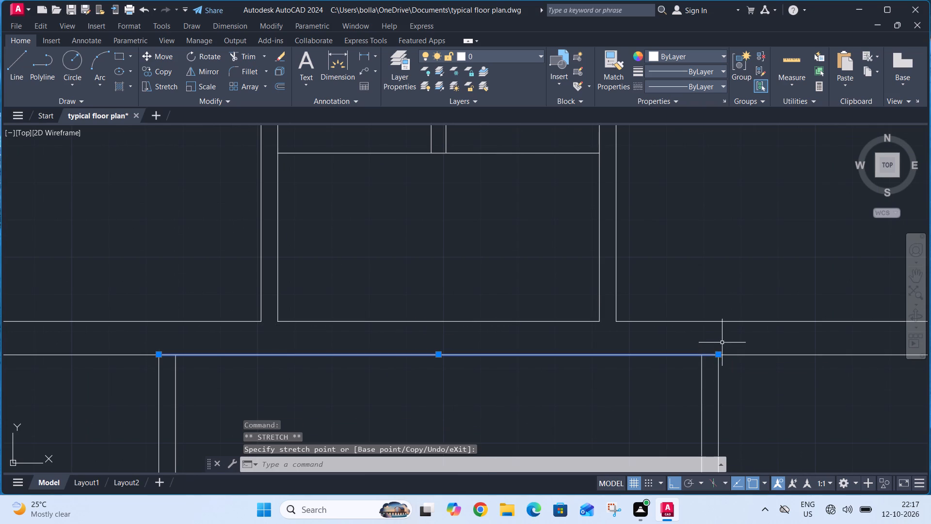
pyautogui.press('Escape')
# Erase the two vertical side lines of the middle front compartment below the staircase.
pyautogui.scroll(-1, 707, 327)
pyautogui.click(708, 367)
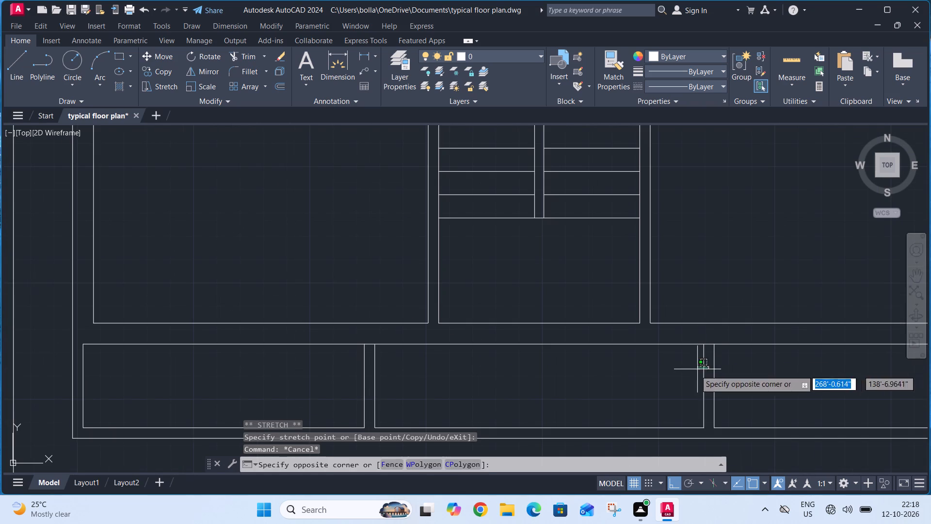
pyautogui.click(694, 370)
pyautogui.scroll(-2, 514, 349)
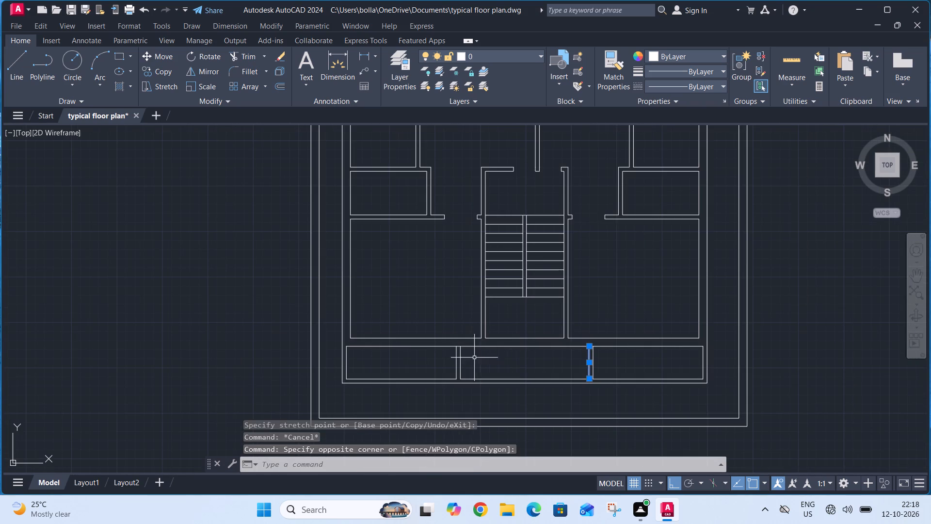
pyautogui.scroll(3, 470, 360)
pyautogui.click(458, 358)
pyautogui.click(431, 360)
pyautogui.scroll(-1, 480, 327)
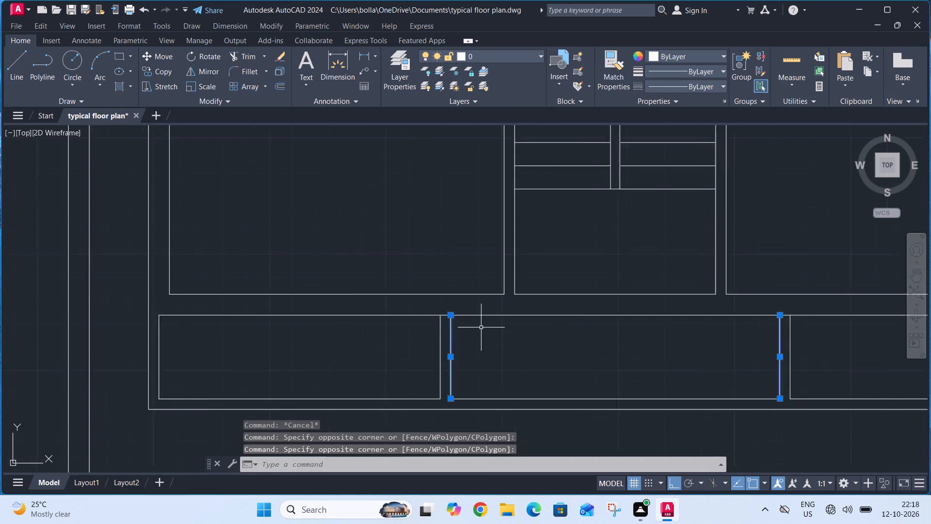
pyautogui.scroll(-1, 482, 327)
pyautogui.scroll(3, 511, 366)
pyautogui.click(525, 369)
pyautogui.moveTo(508, 387); pyautogui.dragTo(505, 392)
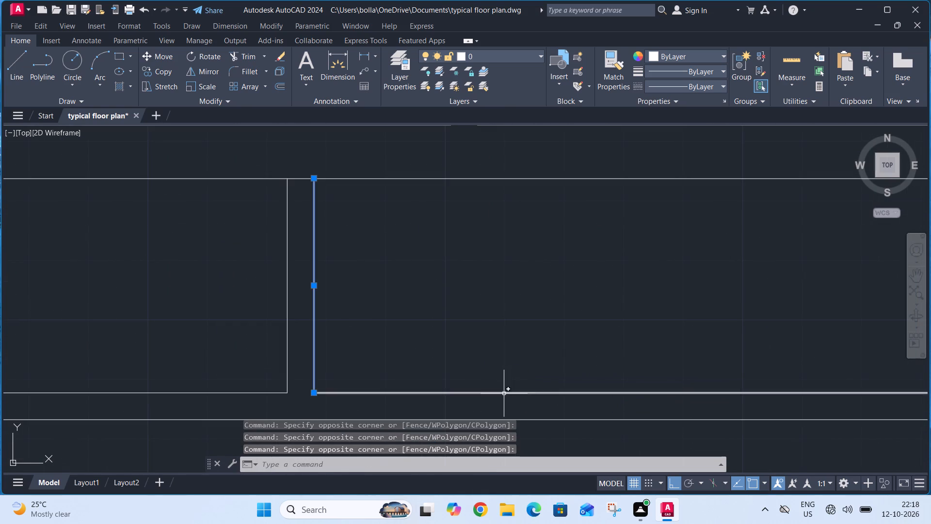
pyautogui.click(515, 385)
pyautogui.press('Escape')
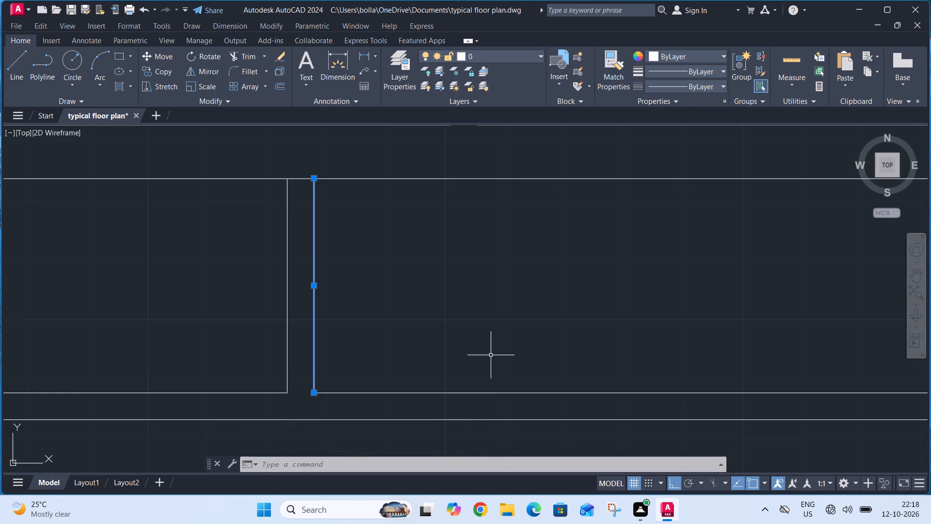
pyautogui.press('Delete')
# Draw two vertical lines from the middle compartment's top line to its bottom line, each slightly outside the staircase walls above.
pyautogui.scroll(-3, 492, 350)
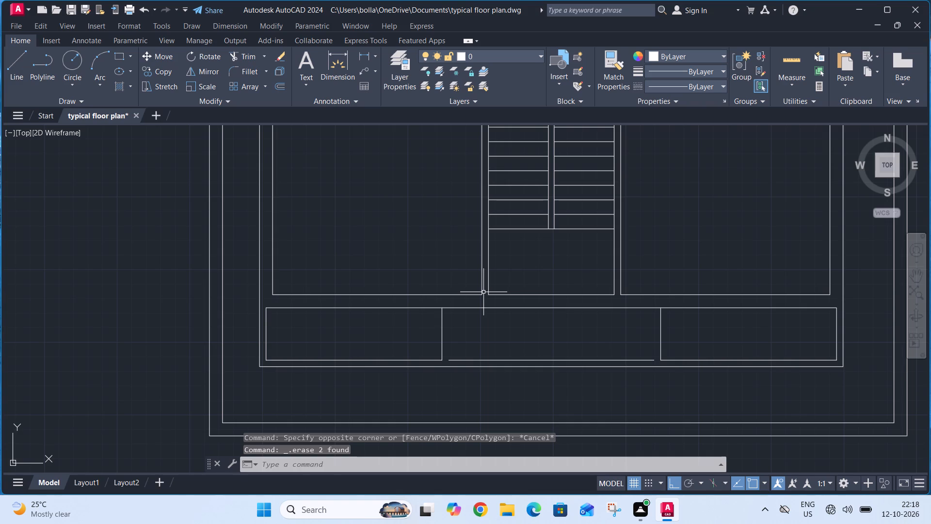
pyautogui.write('l')
pyautogui.press('space')
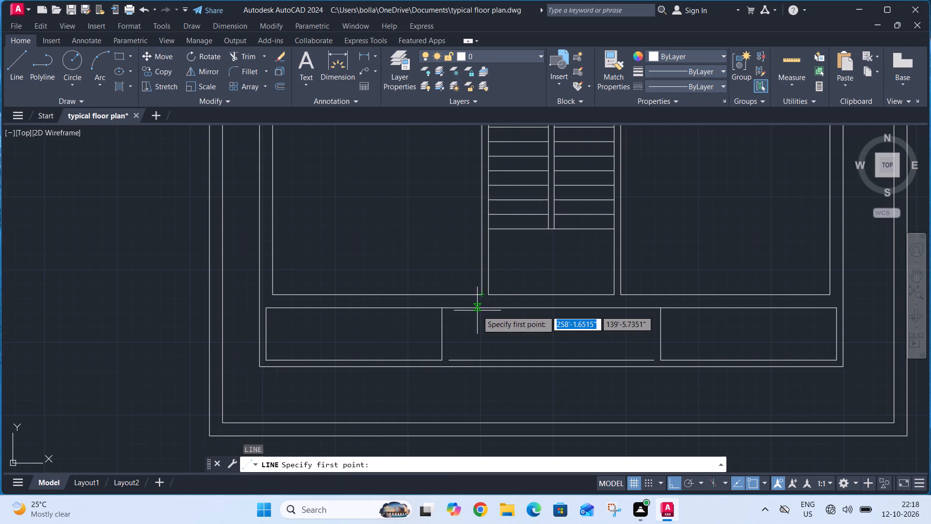
pyautogui.click(477, 309)
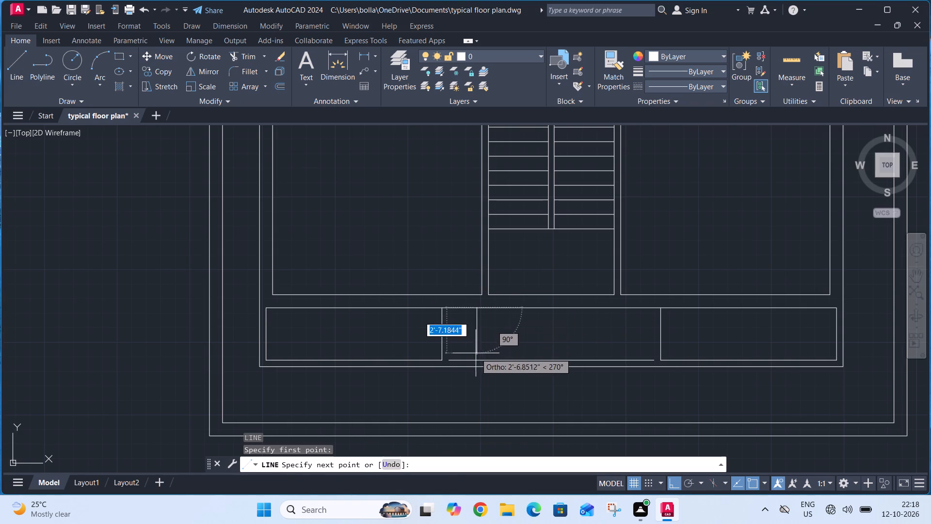
pyautogui.click(477, 358)
pyautogui.press('Escape')
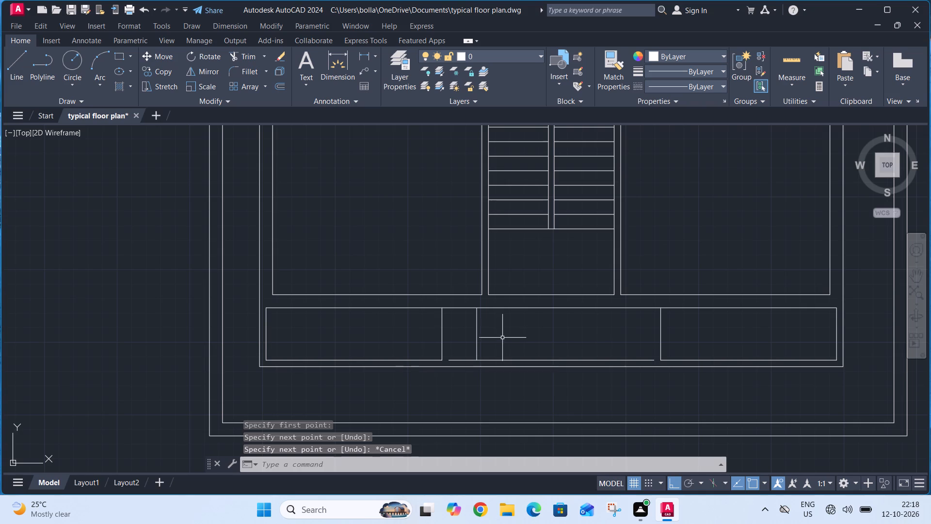
pyautogui.write('l')
pyautogui.press('space')
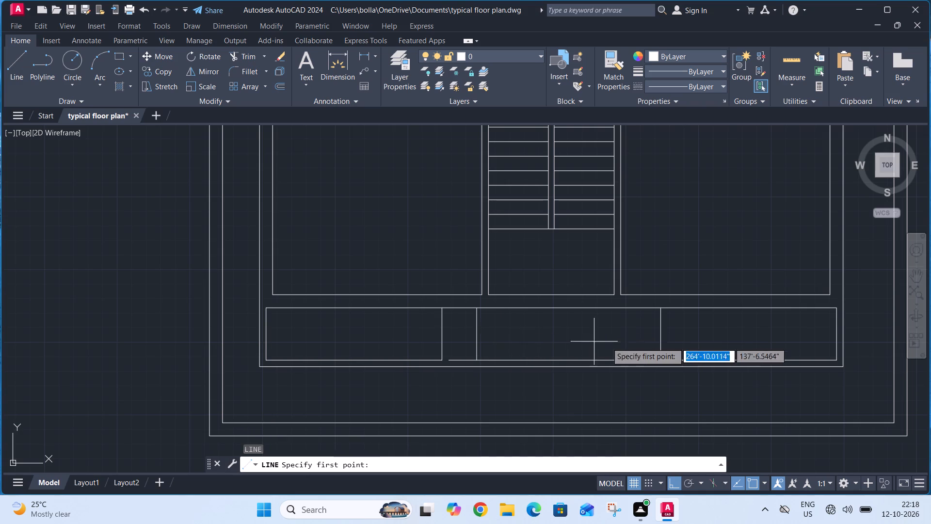
pyautogui.click(626, 310)
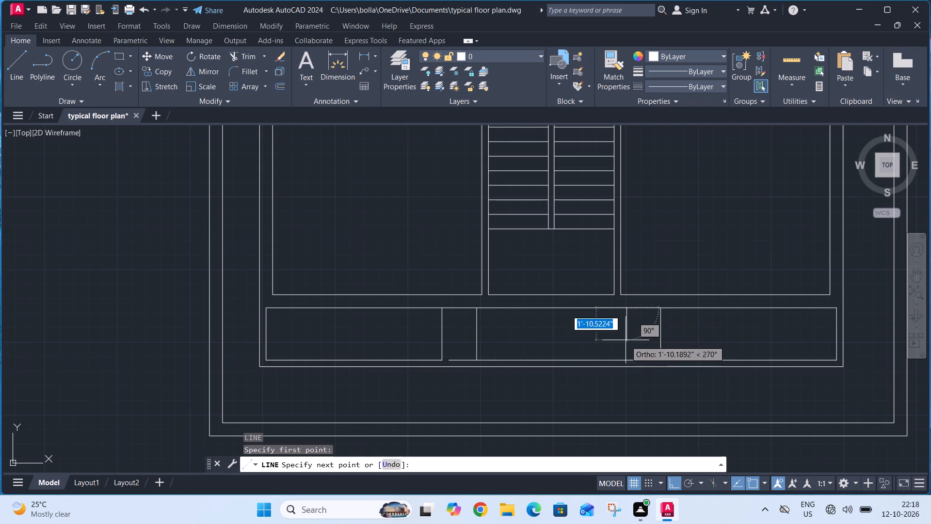
pyautogui.click(626, 360)
pyautogui.press('Escape')
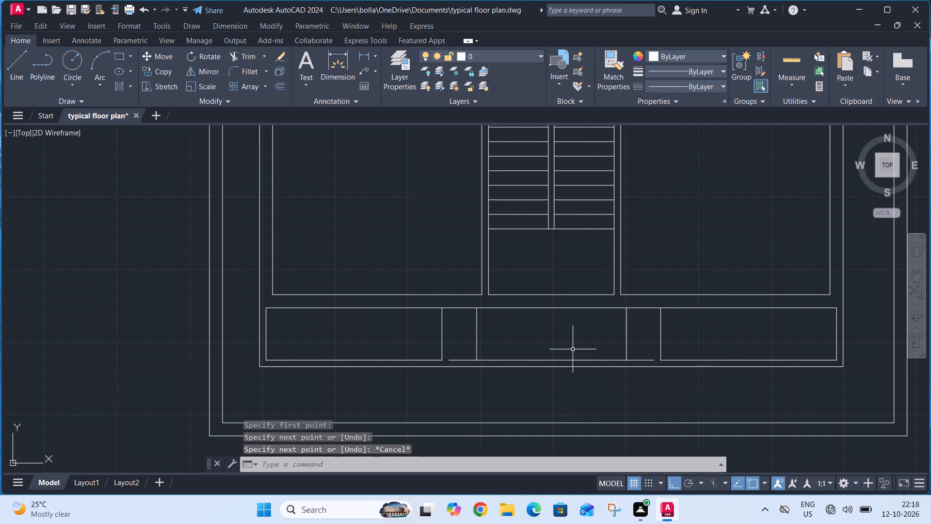
# Trim the ends of the middle compartment's bottom line that project beyond its two new side lines.
pyautogui.press('t')
pyautogui.write('r')
pyautogui.press('space')
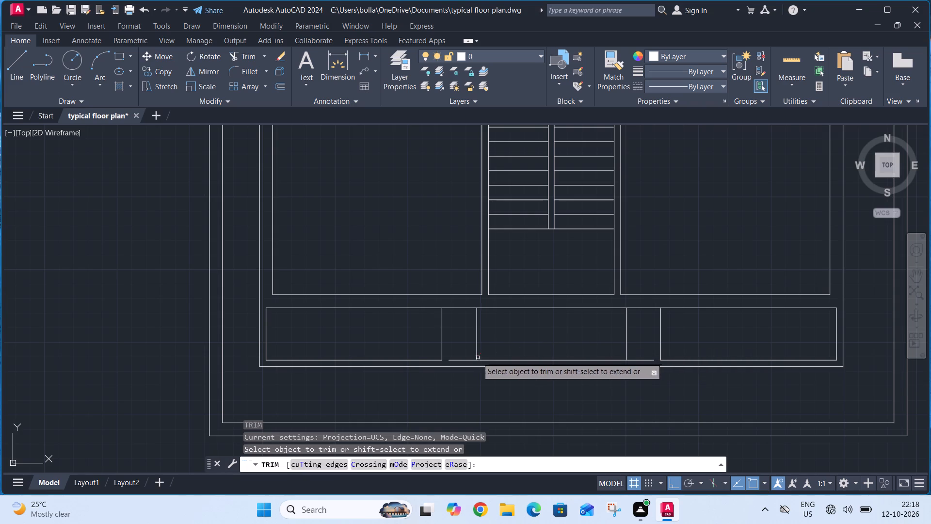
pyautogui.click(467, 359)
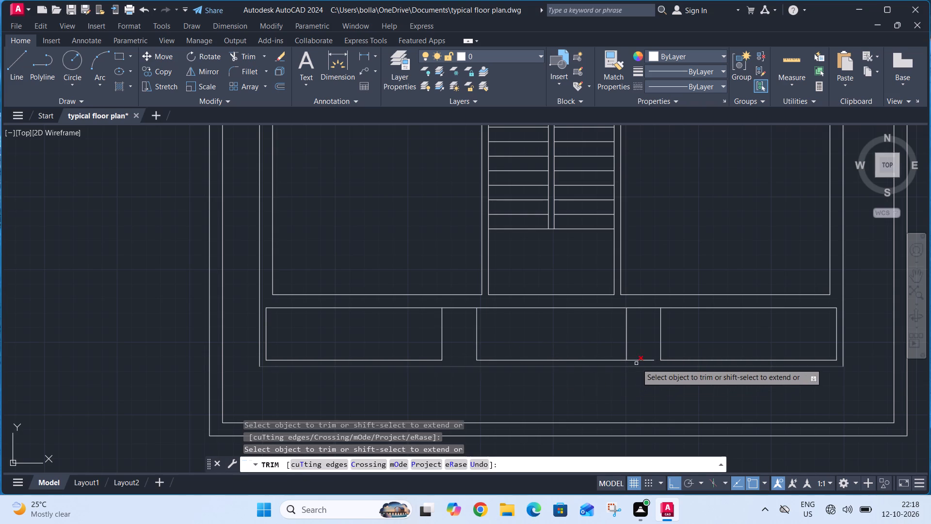
pyautogui.click(638, 360)
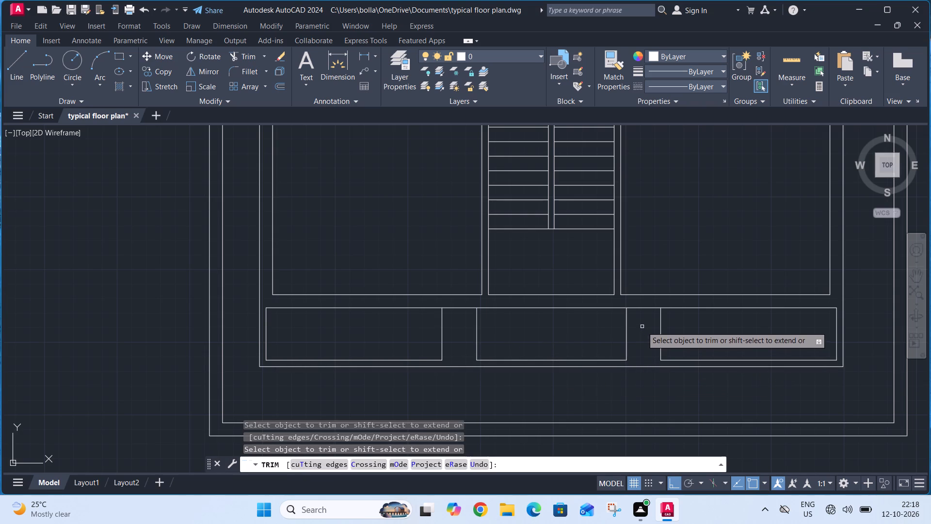
pyautogui.press('Escape')
# Break the building's outer front wall line from the gap left of the middle compartment to the gap right of it.
pyautogui.click(465, 367)
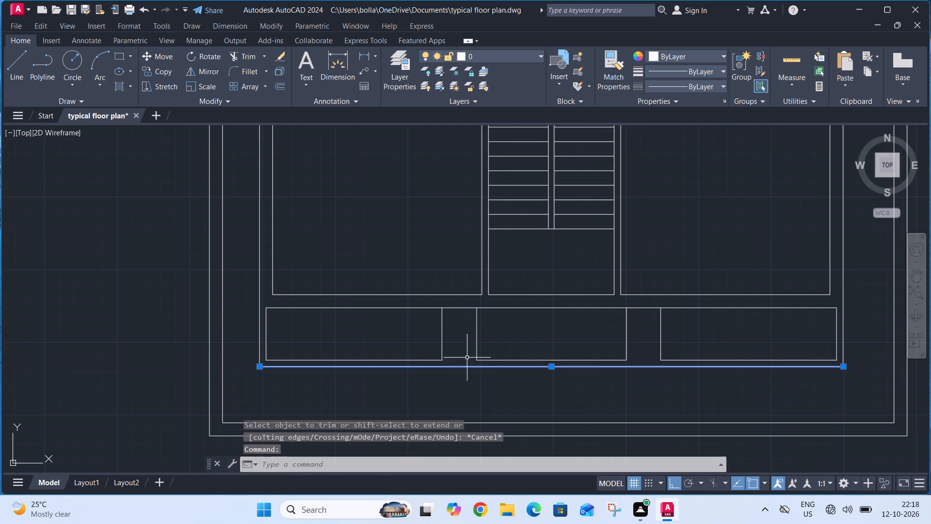
pyautogui.click(264, 100)
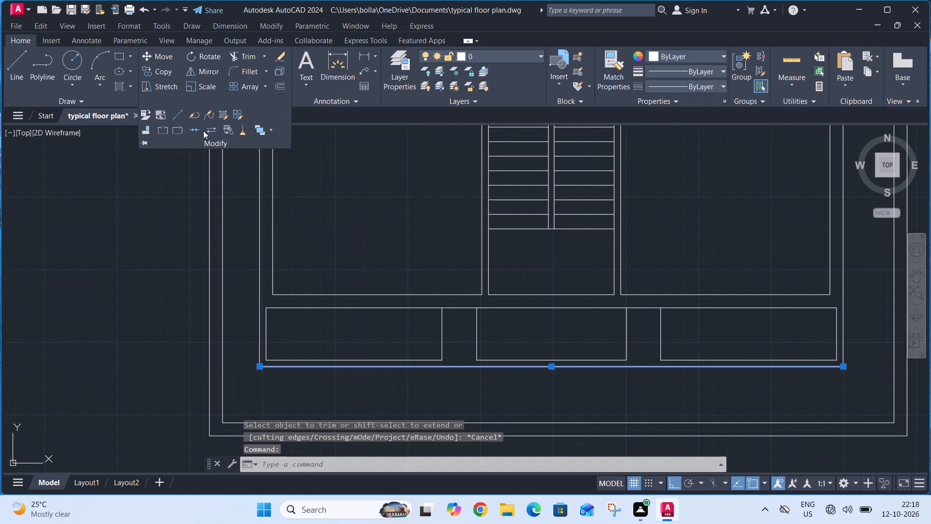
pyautogui.click(166, 131)
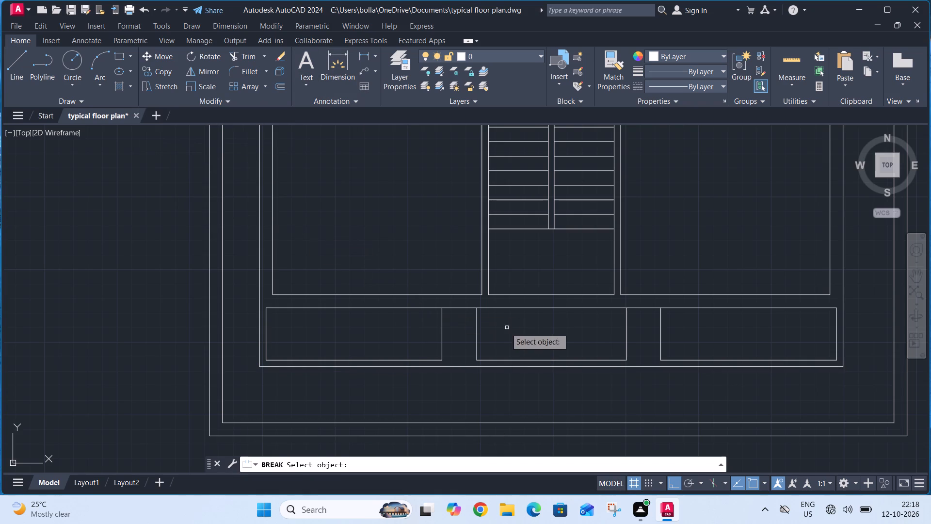
pyautogui.click(469, 365)
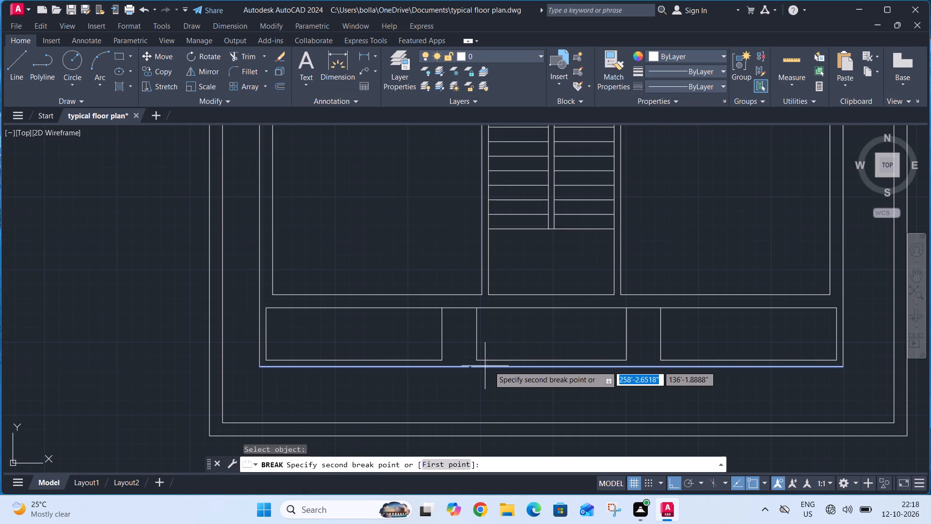
pyautogui.click(644, 366)
pyautogui.press('Escape')
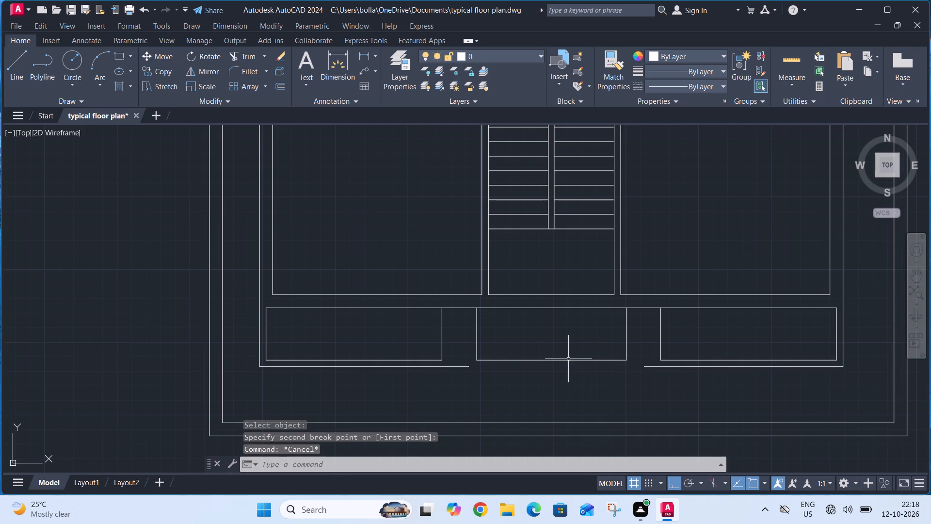
# Offset the inner side lines of the left and right front compartments 4.5" toward the middle compartment.
pyautogui.write('o')
pyautogui.press('space')
pyautogui.write('4.5"')
pyautogui.press('Return')
pyautogui.scroll(-1, 567, 358)
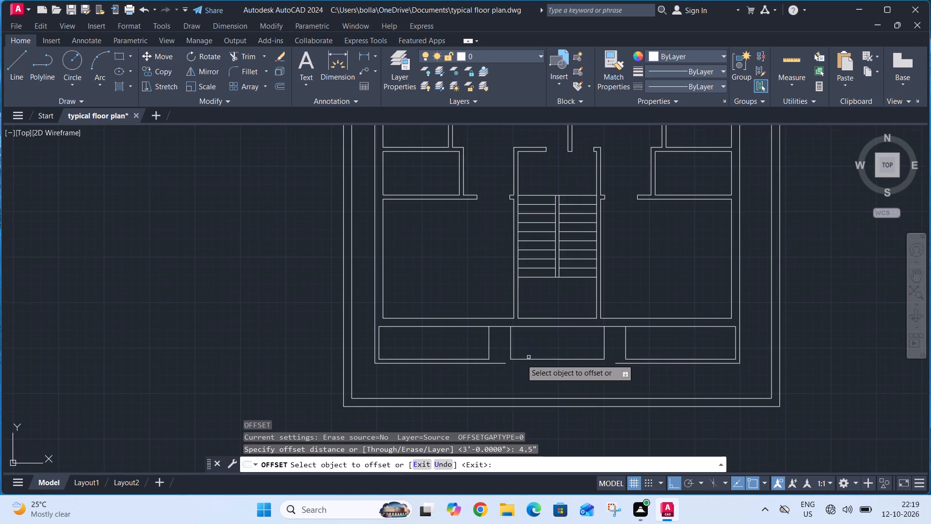
pyautogui.scroll(2, 490, 341)
pyautogui.click(487, 342)
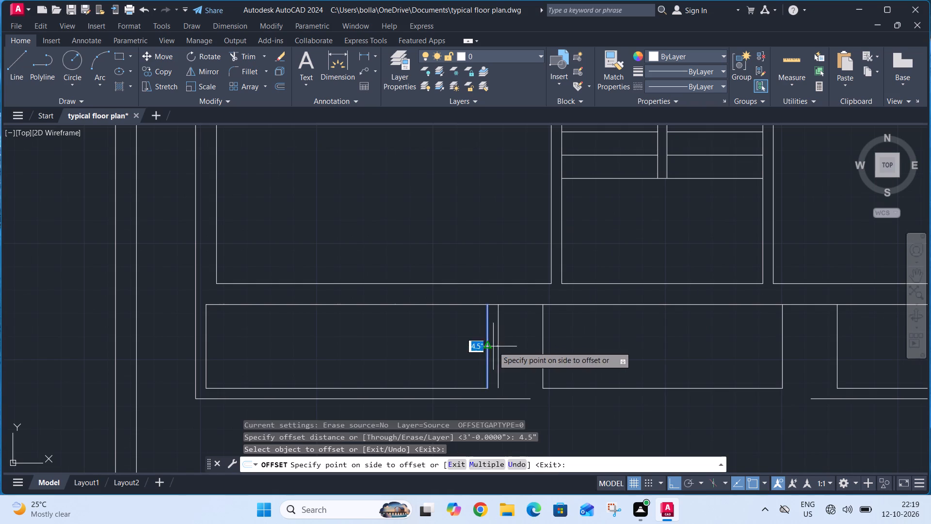
pyautogui.click(493, 346)
pyautogui.scroll(-1, 668, 379)
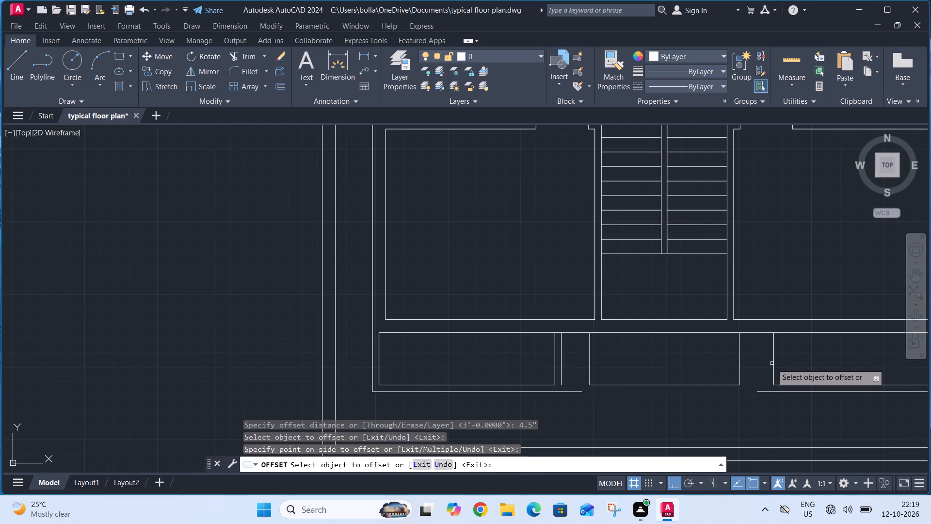
pyautogui.click(772, 362)
pyautogui.click(746, 362)
pyautogui.press('Escape')
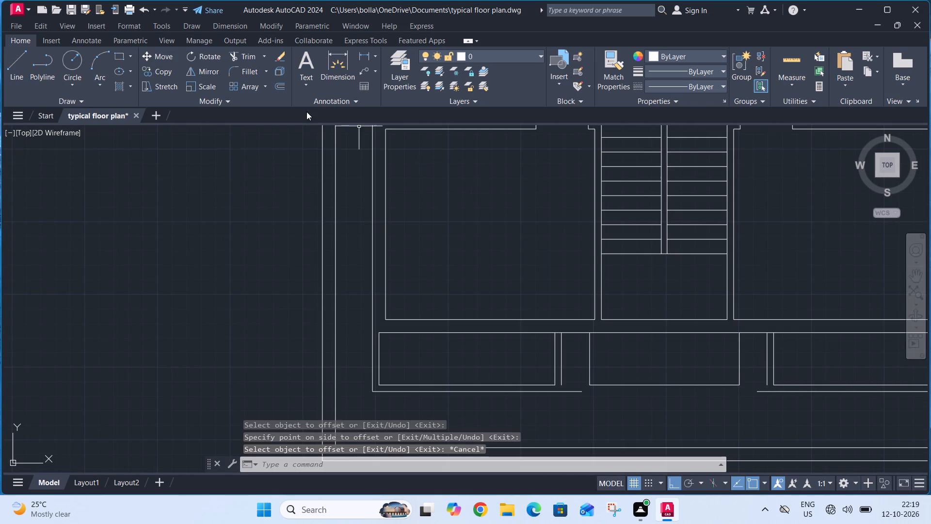
# Fillet the left piece of the outer front wall line with the left compartment's offset side line at radius 0.
pyautogui.click(255, 68)
pyautogui.press('space')
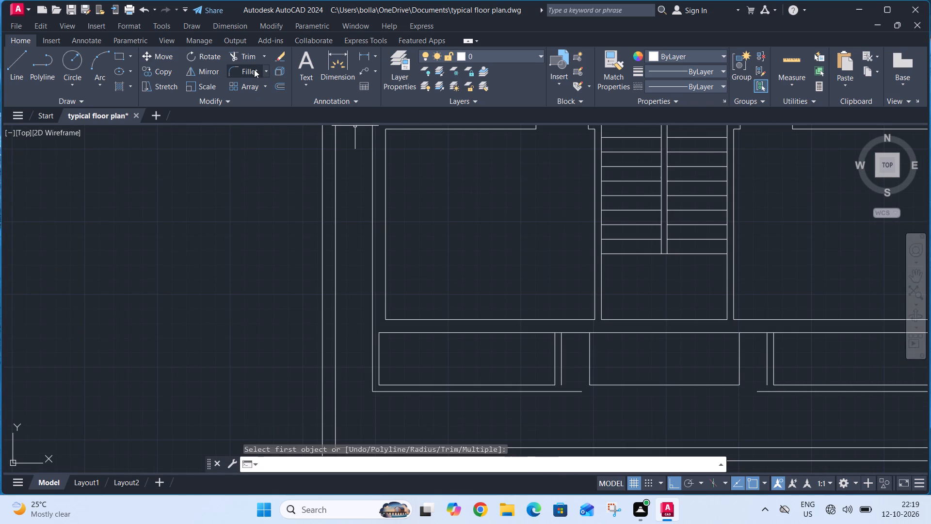
pyautogui.press('r')
pyautogui.press('Escape')
pyautogui.write('f r')
pyautogui.press('space')
pyautogui.press('space')
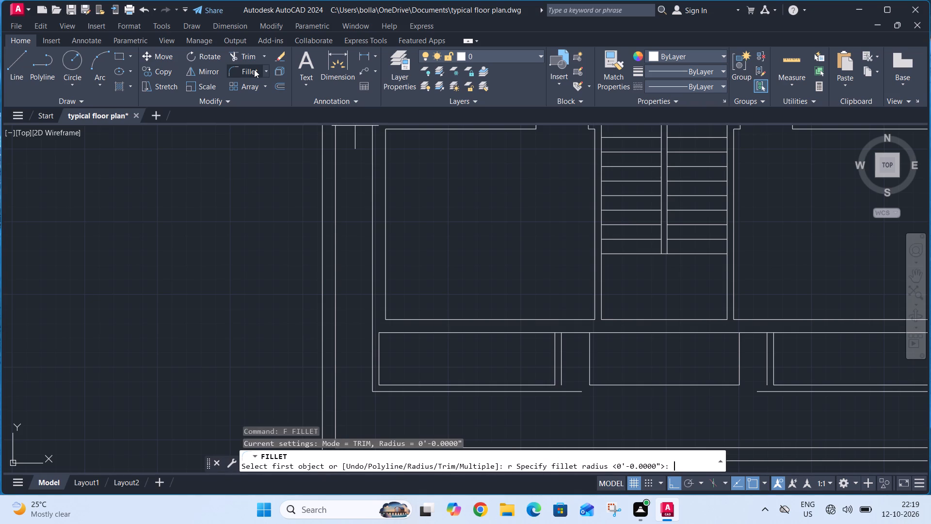
pyautogui.click(535, 393)
pyautogui.click(562, 379)
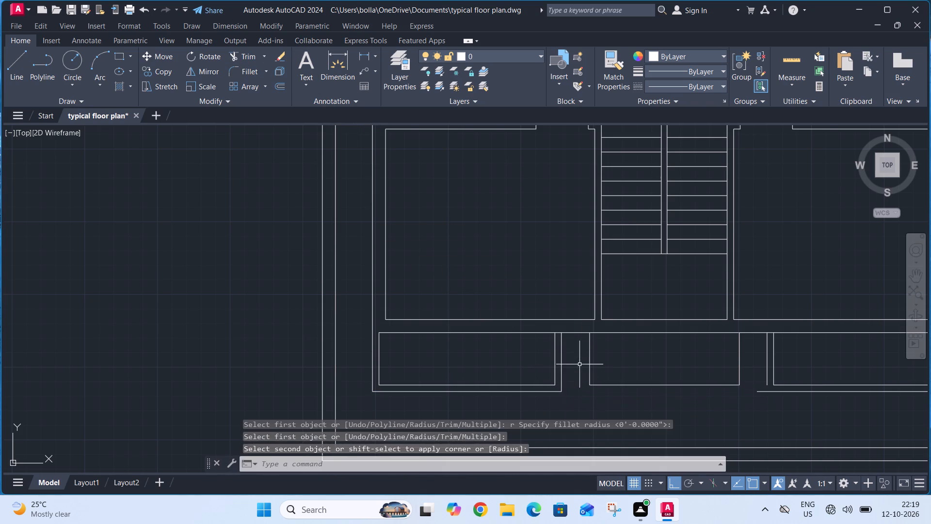
# Fillet the right piece of the outer front wall line with the right compartment's offset side line at radius 0.
pyautogui.press('space')
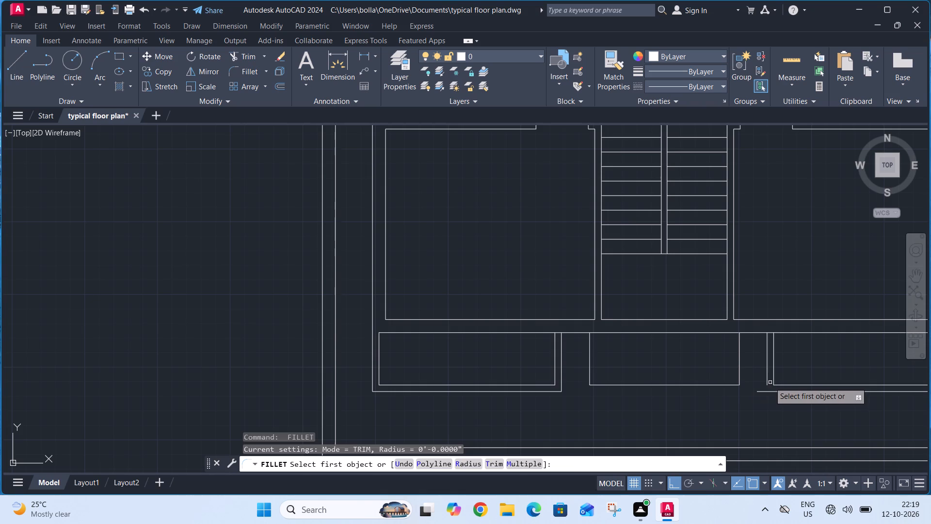
pyautogui.click(767, 380)
pyautogui.click(769, 391)
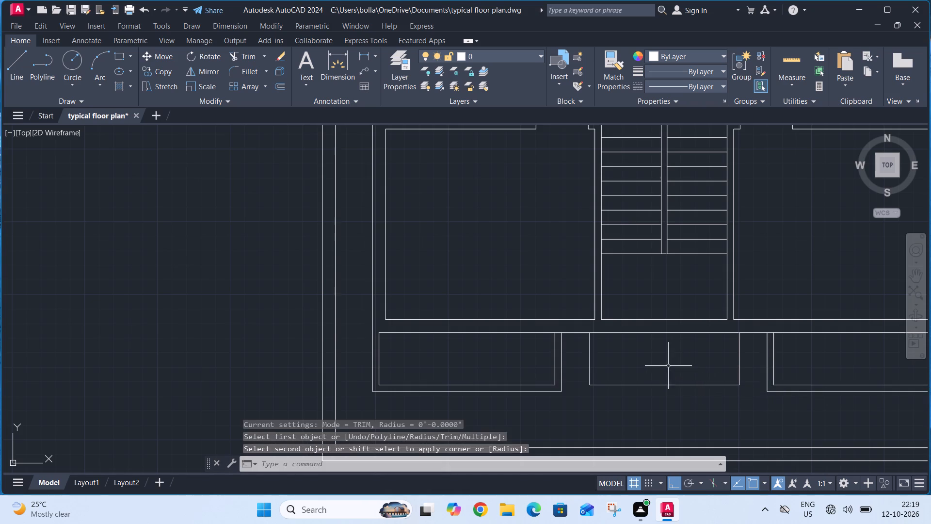
pyautogui.press('Escape')
# Draw a 9" line across the wall above the left front compartment, continuing its inner side line up to the room's bottom line.
pyautogui.scroll(-1, 577, 302)
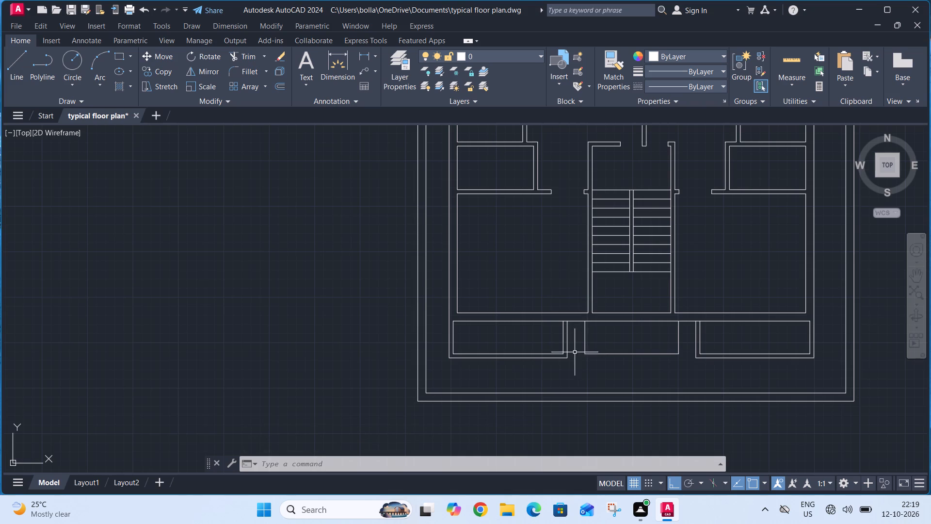
pyautogui.press('Escape')
pyautogui.write('l')
pyautogui.press('space')
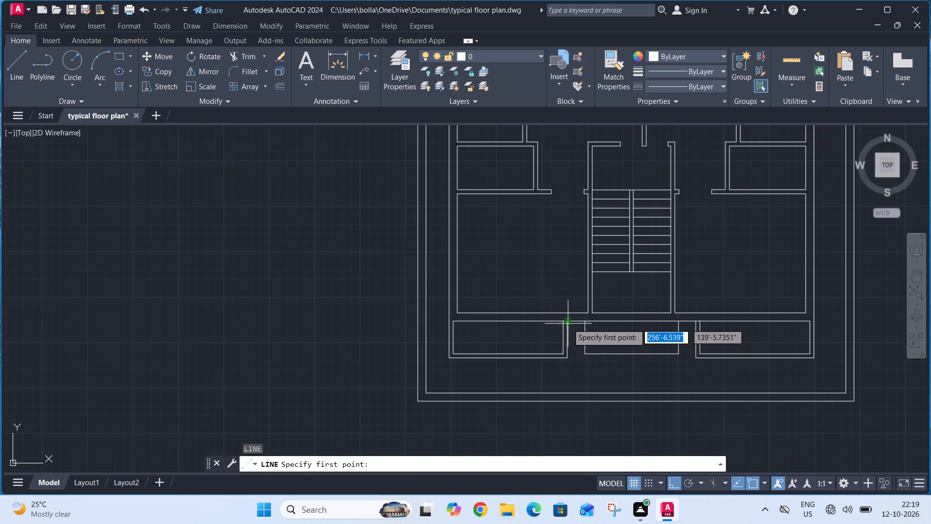
pyautogui.scroll(1, 567, 318)
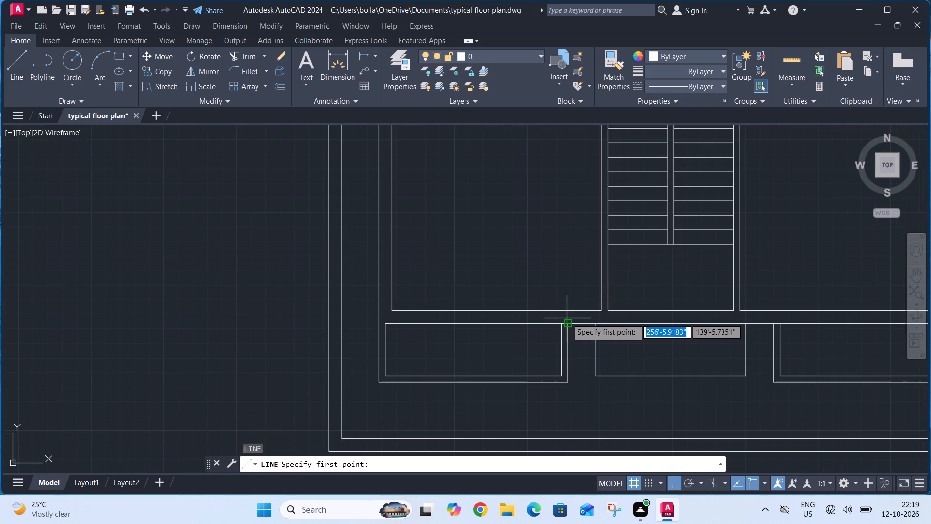
pyautogui.click(559, 321)
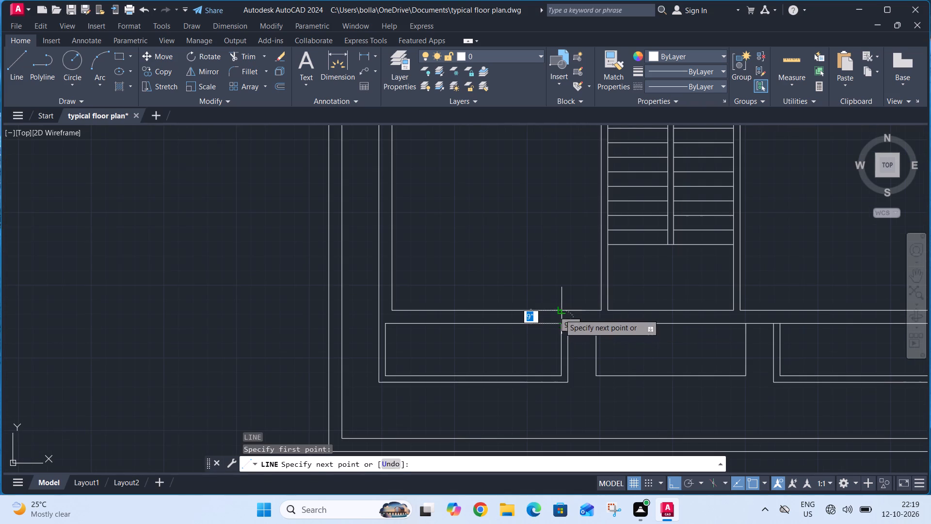
pyautogui.scroll(3, 560, 306)
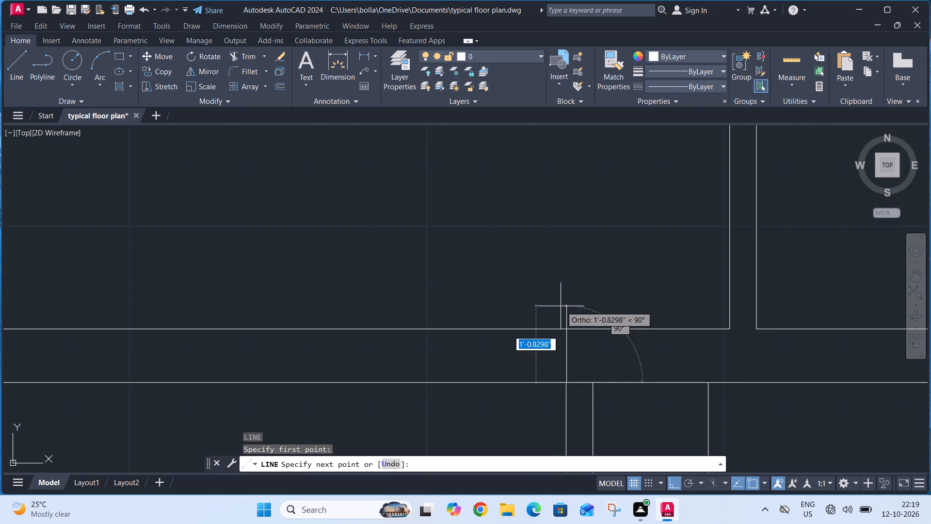
pyautogui.click(565, 327)
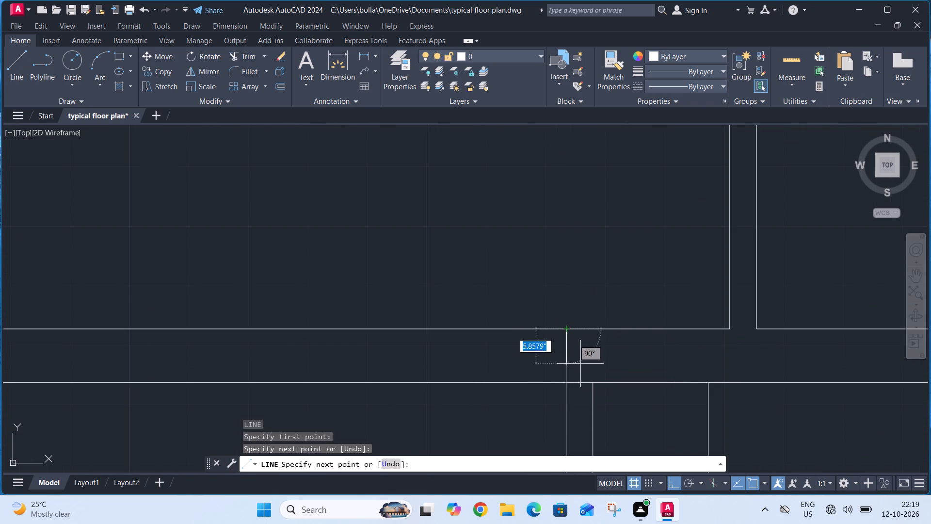
pyautogui.press('Escape')
pyautogui.press('F8')
pyautogui.press('F8')
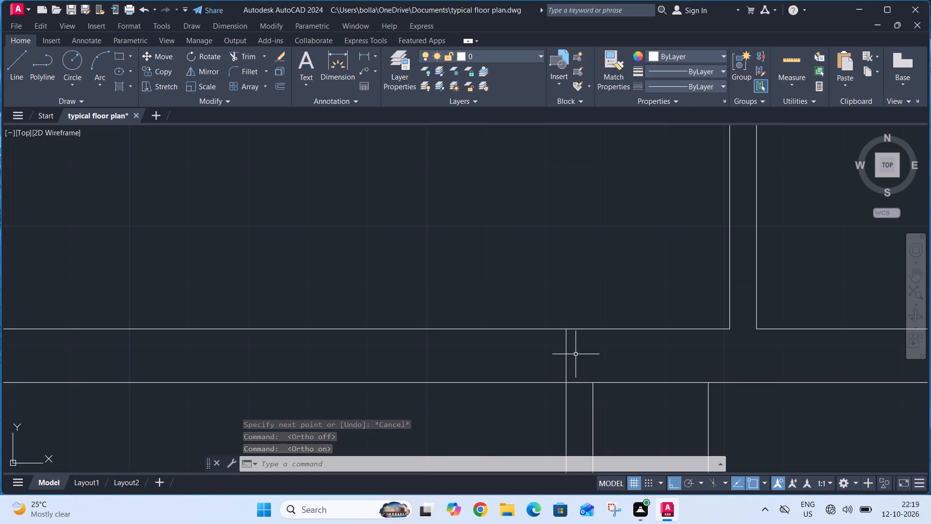
# Draw a 9" line across the wall above the right front compartment, continuing its inner side line up to the room's bottom line.
pyautogui.press('l')
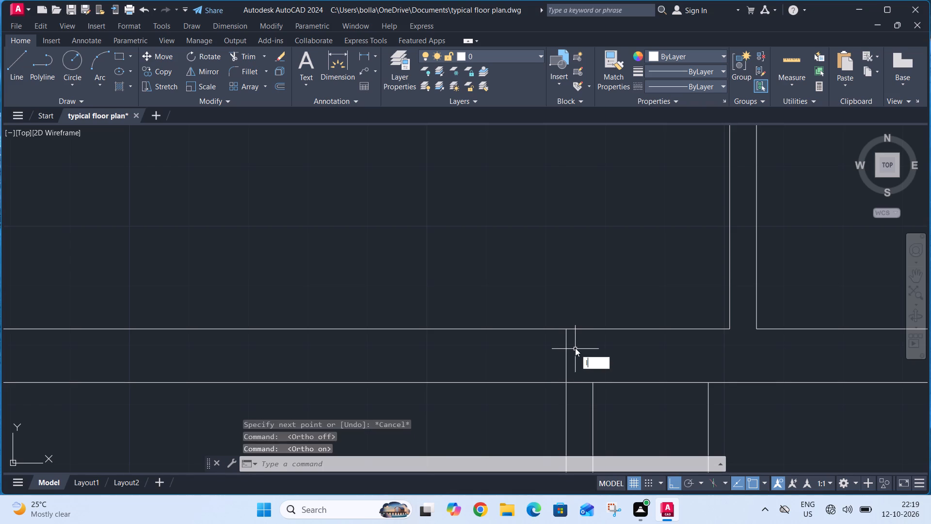
pyautogui.press('space')
pyautogui.scroll(-1, 575, 344)
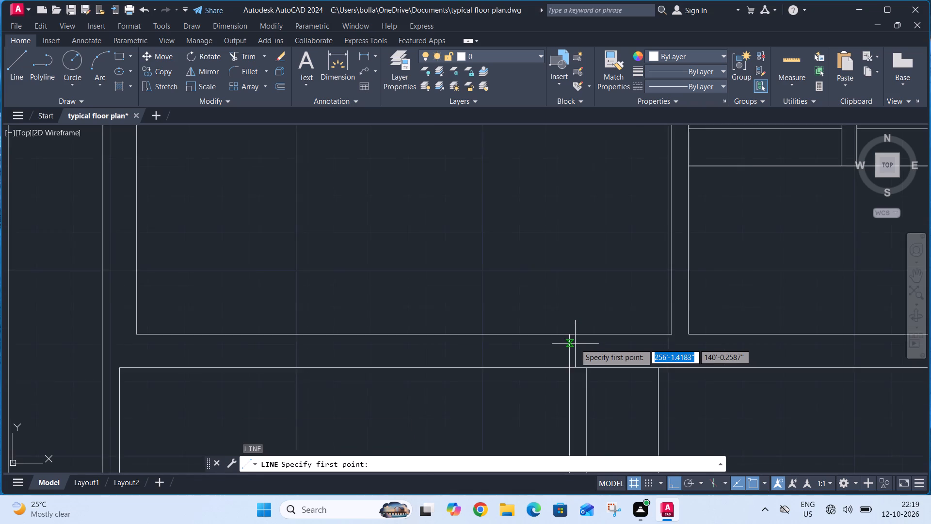
pyautogui.scroll(-1, 575, 344)
pyautogui.moveTo(670, 343); pyautogui.dragTo(565, 343, button='middle')
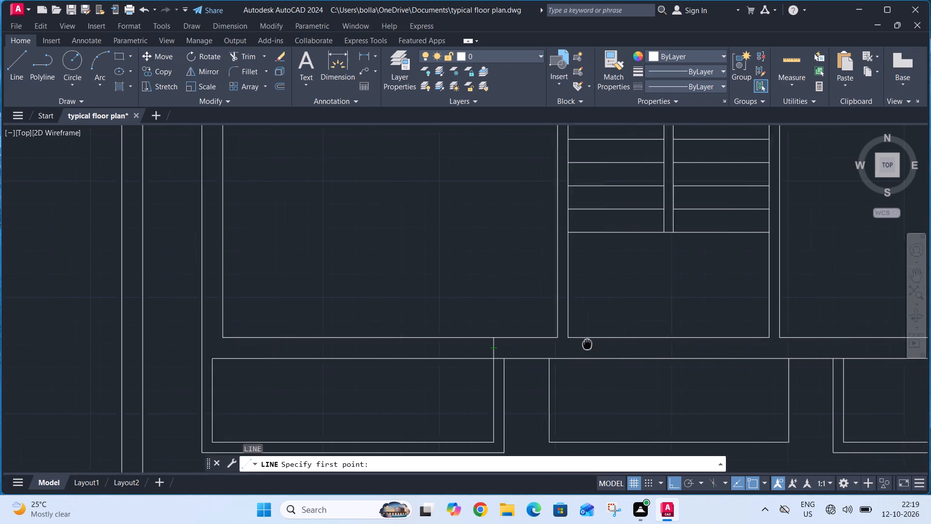
pyautogui.moveTo(565, 343); pyautogui.dragTo(441, 351, button='middle')
pyautogui.click(694, 365)
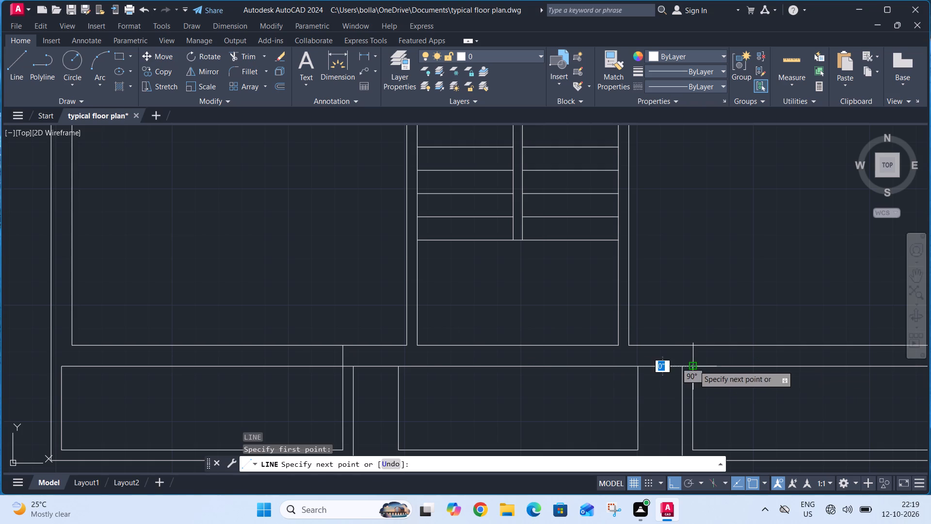
pyautogui.click(691, 344)
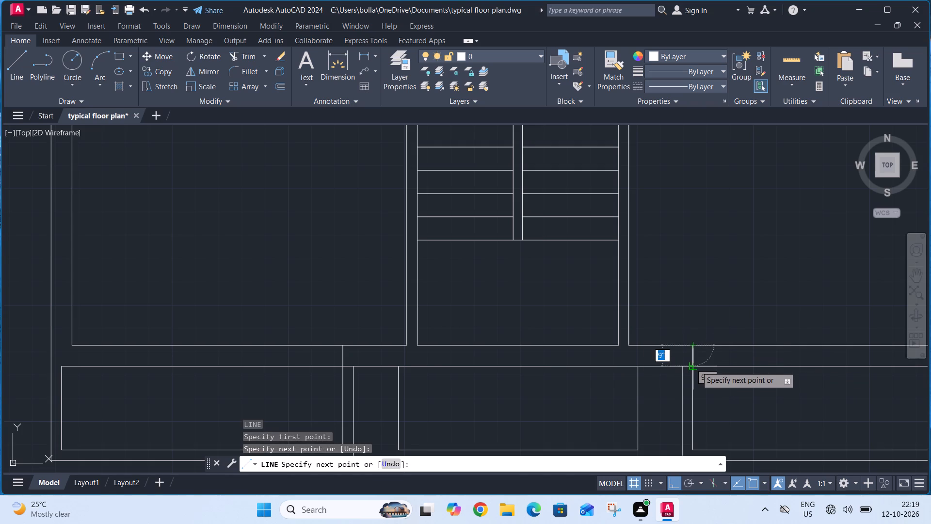
pyautogui.press('Escape')
# Offset both 9" cross-wall lines 3' outward, away from the staircase, to mark the door openings.
pyautogui.write('o')
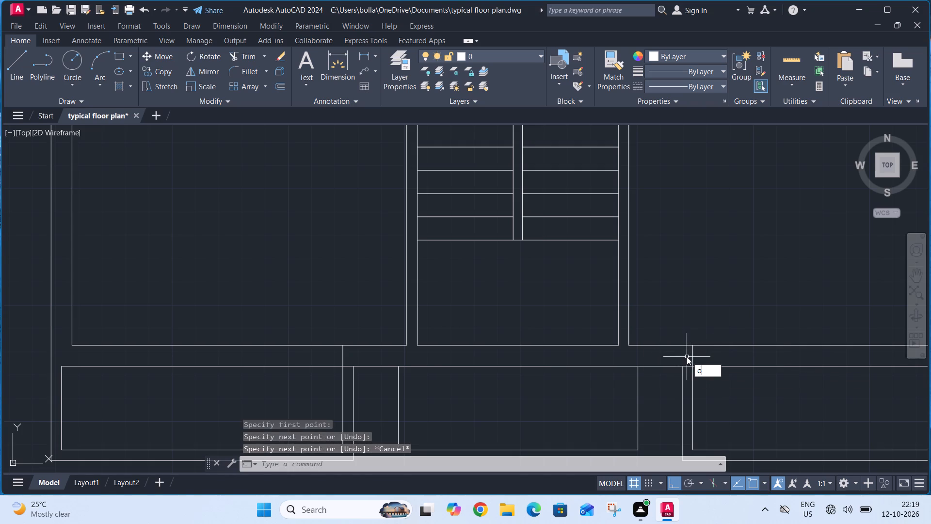
pyautogui.press('space')
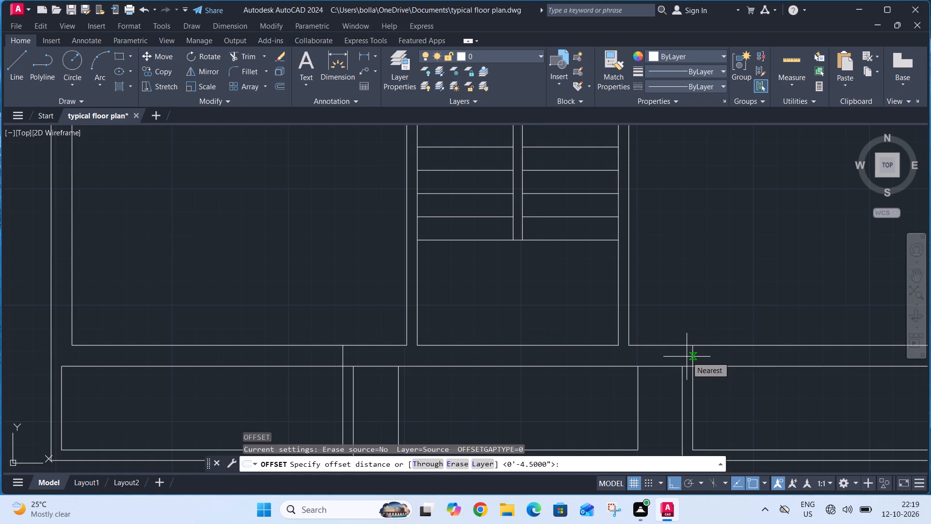
pyautogui.write("3'")
pyautogui.press('Return')
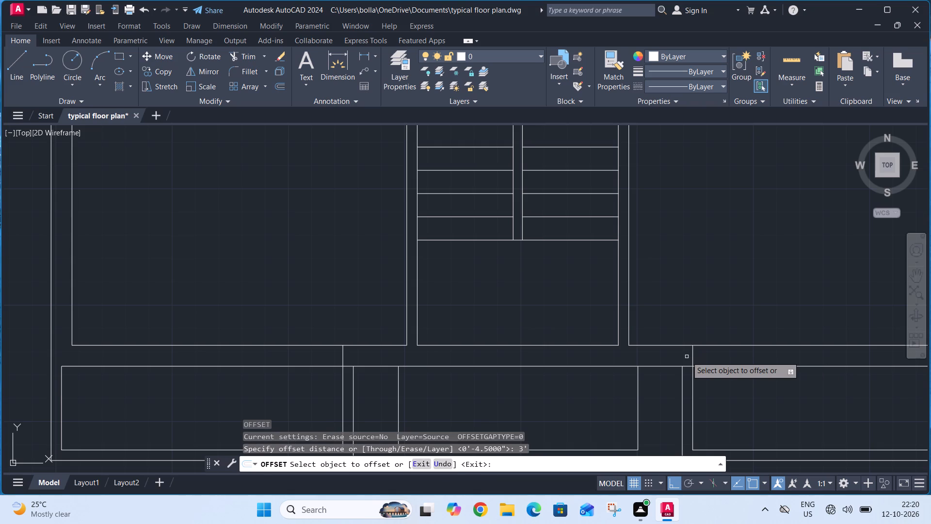
pyautogui.click(692, 352)
pyautogui.click(716, 345)
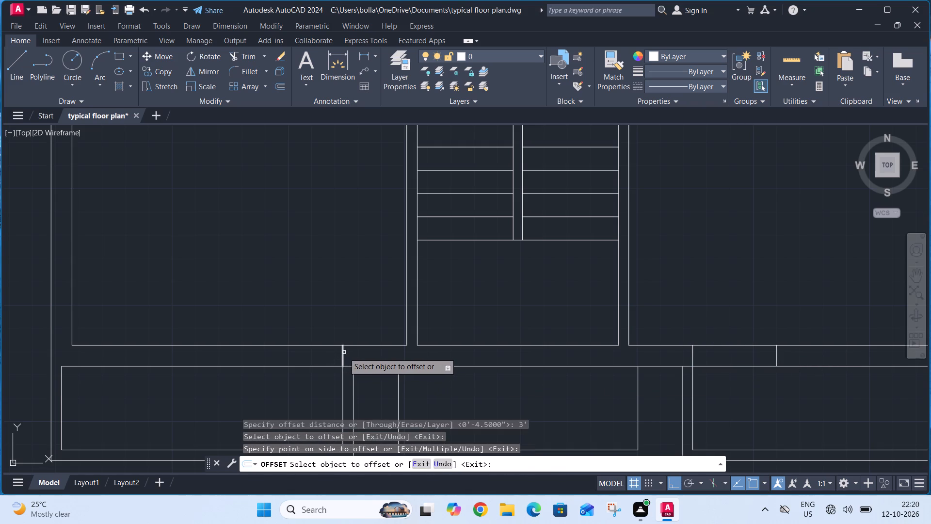
pyautogui.click(343, 354)
pyautogui.click(312, 359)
pyautogui.press('Escape')
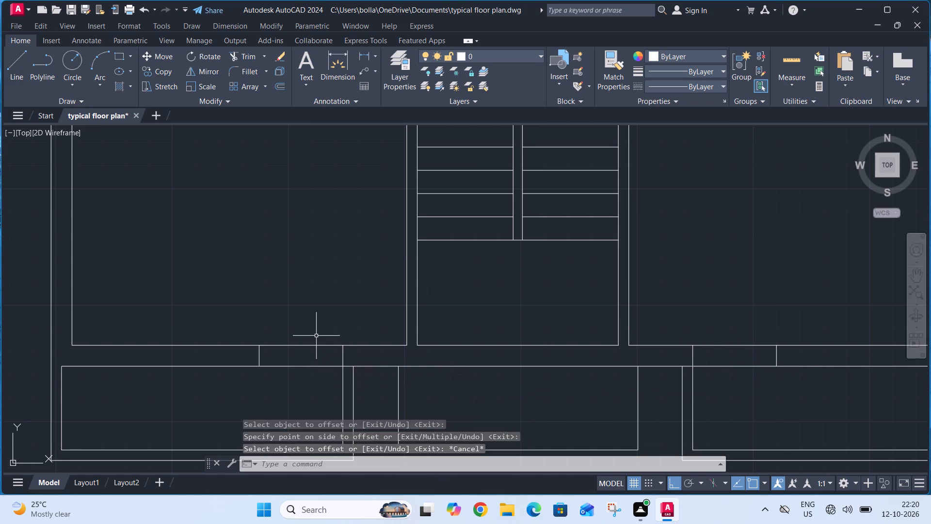
# Stretch the upper ends of both front compartments' outer side lines facing the middle bay up to the bottom lines of the rooms above.
pyautogui.click(353, 375)
pyautogui.click(355, 366)
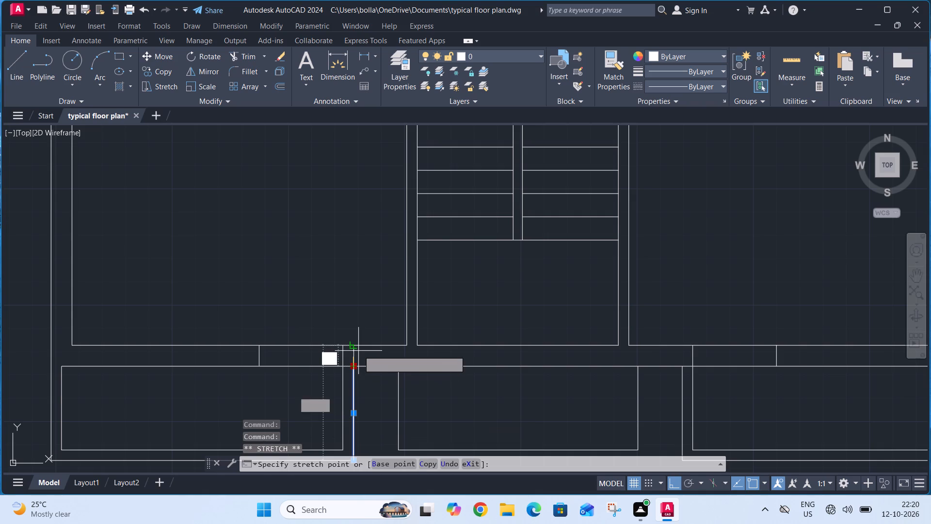
pyautogui.click(358, 345)
pyautogui.press('Escape')
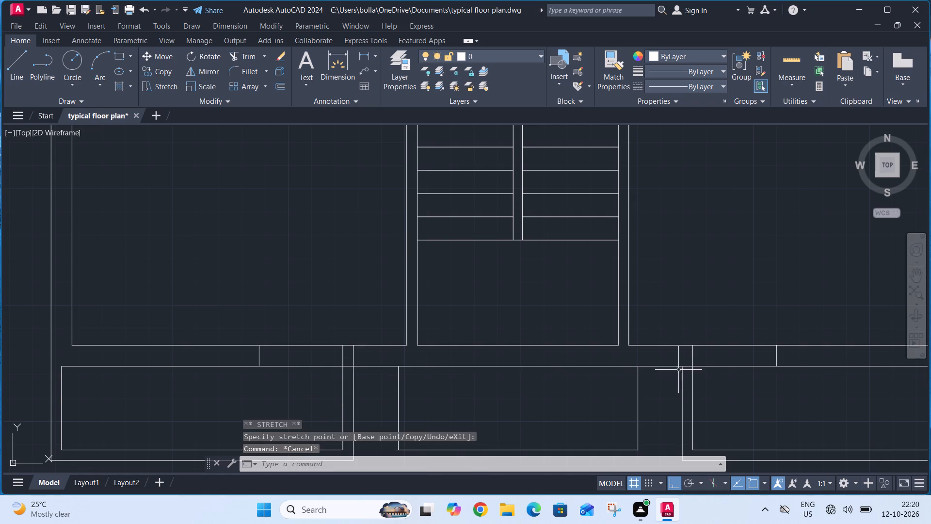
pyautogui.click(682, 376)
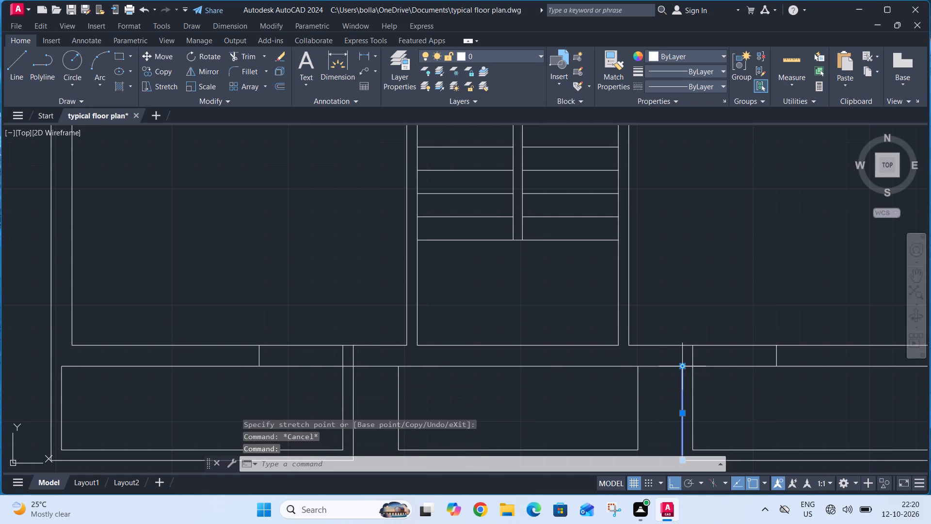
pyautogui.click(683, 368)
pyautogui.click(684, 342)
pyautogui.press('Escape')
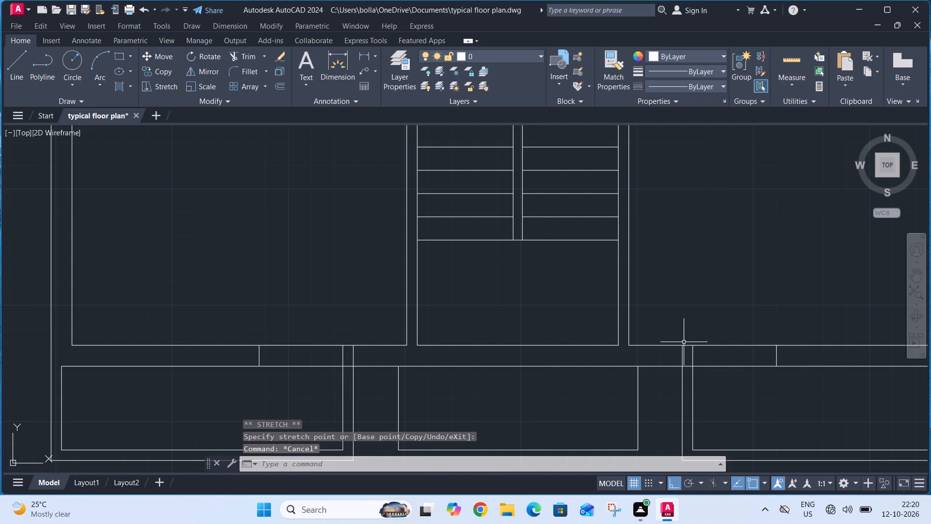
# Trim the wall lines between the 3' jamb lines to open both doorways into the left and right front compartments.
pyautogui.scroll(-1, 678, 335)
pyautogui.write('tr')
pyautogui.press('space')
pyautogui.click(455, 375)
pyautogui.click(450, 337)
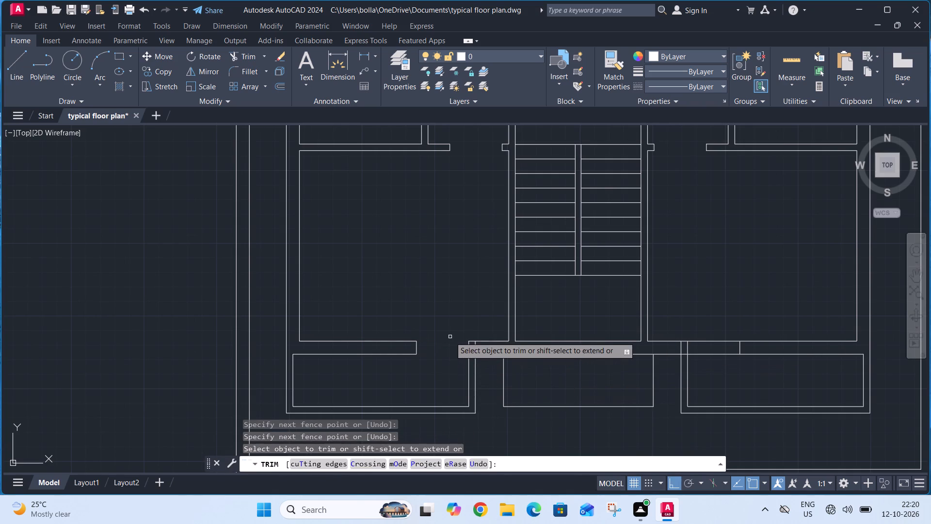
pyautogui.click(707, 368)
pyautogui.click(708, 317)
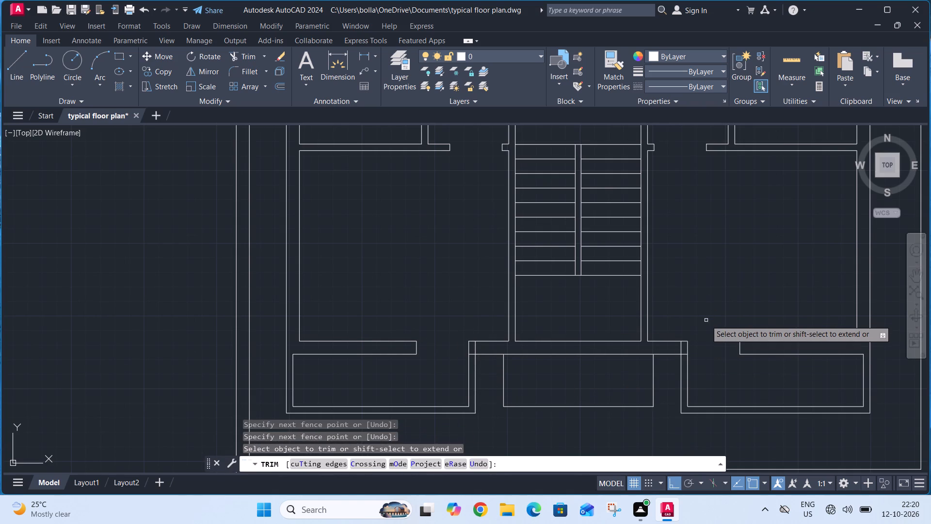
pyautogui.press('Escape')
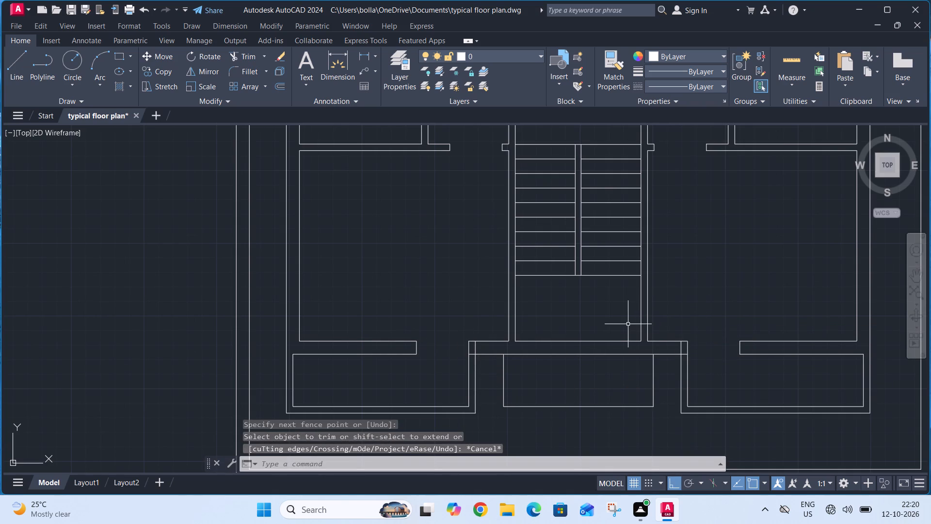
# Draw a short horizontal line across the right wall of the small room above the large left room, at its top inner corner.
pyautogui.scroll(-2, 625, 324)
pyautogui.moveTo(553, 237); pyautogui.dragTo(515, 305, button='middle')
pyautogui.write('l')
pyautogui.press('space')
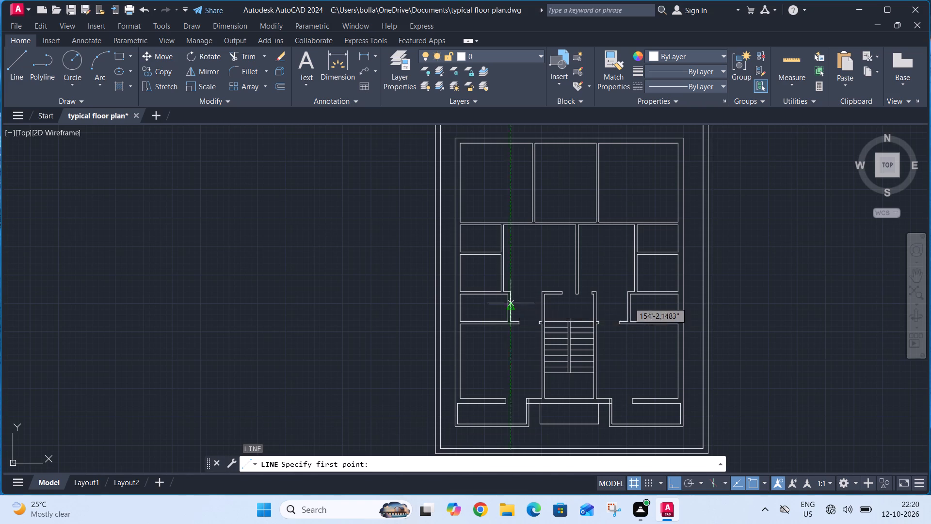
pyautogui.scroll(4, 508, 296)
pyautogui.click(508, 282)
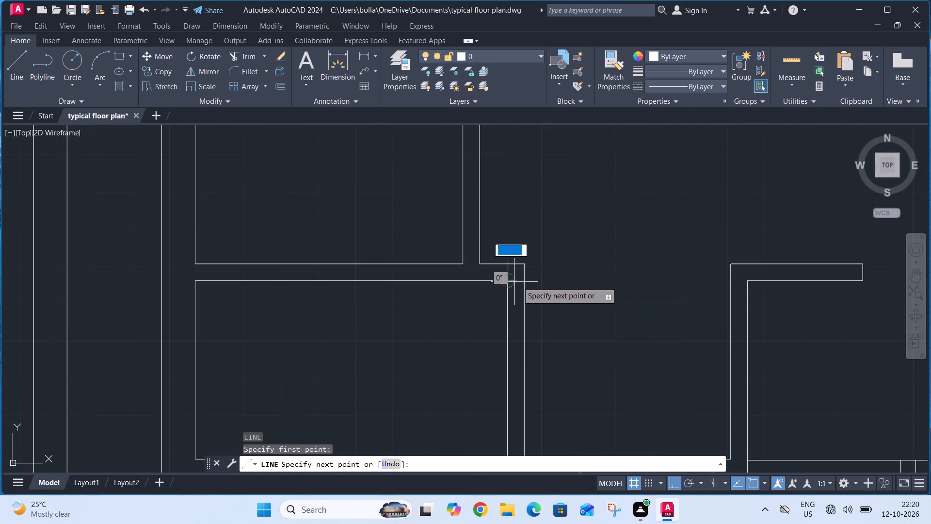
pyautogui.click(523, 282)
pyautogui.press('Escape')
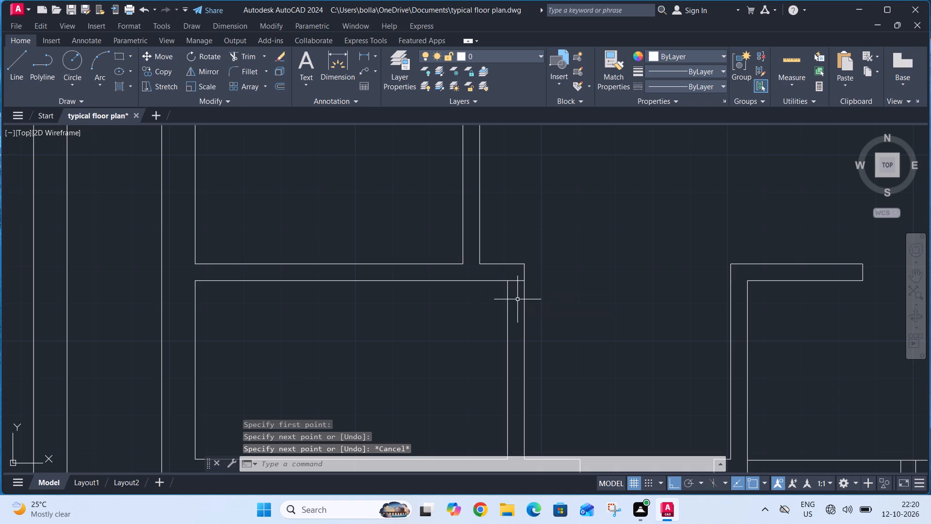
# Offset the short cross-wall line 4.5" downward.
pyautogui.write('o 4.5')
pyautogui.hotkey('shift', '"')
pyautogui.press('Return')
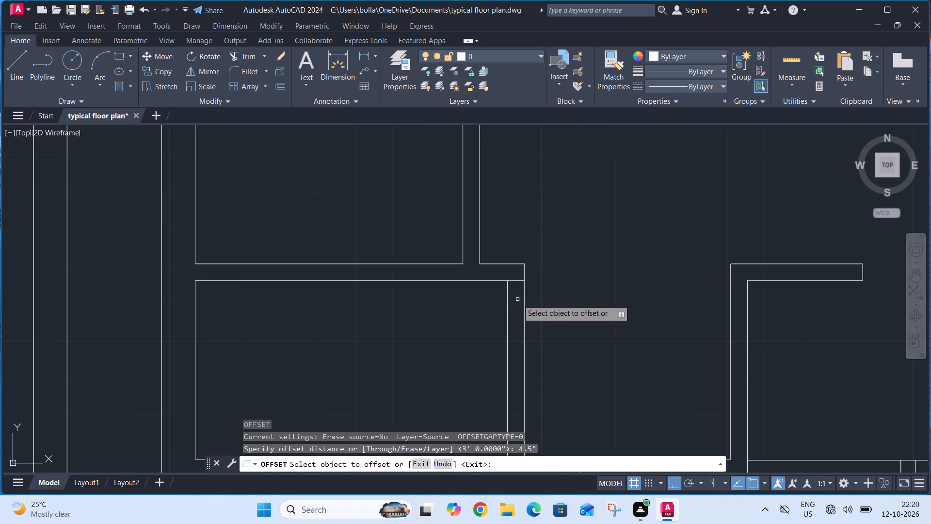
pyautogui.click(520, 279)
pyautogui.click(520, 296)
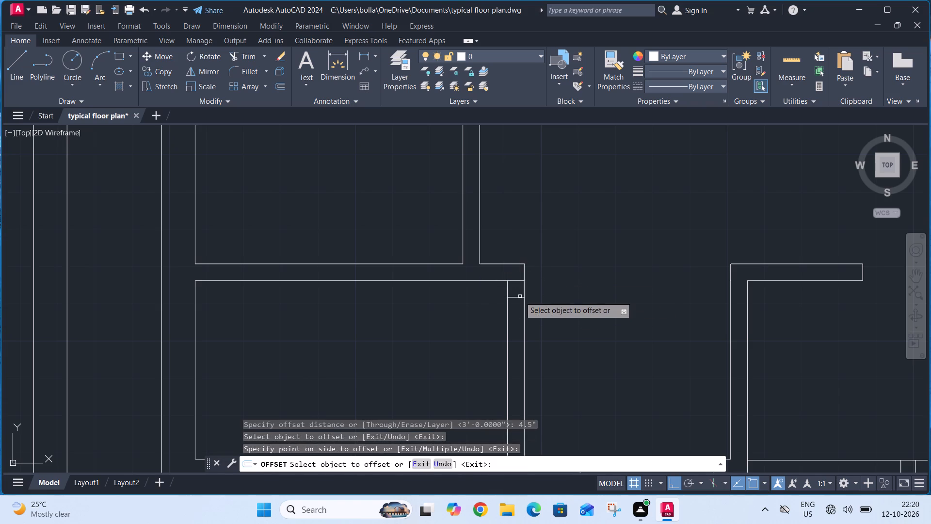
pyautogui.press('Escape')
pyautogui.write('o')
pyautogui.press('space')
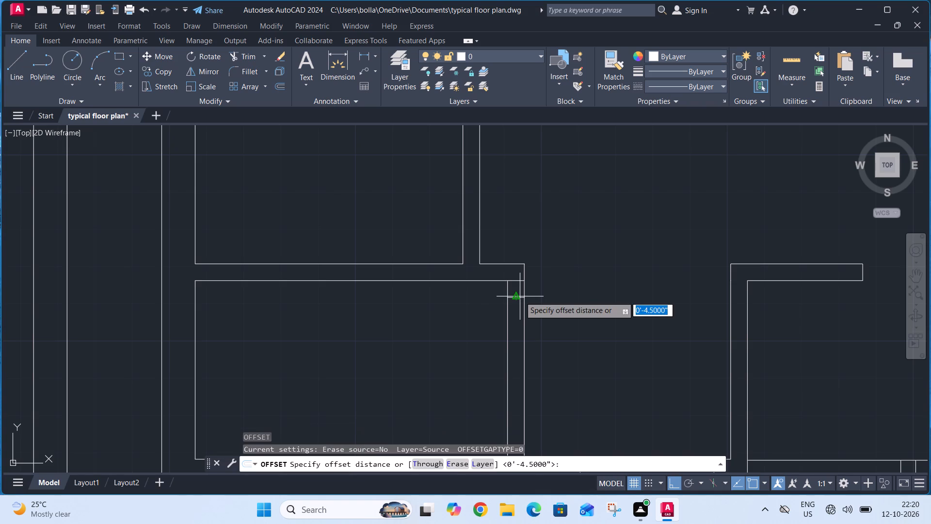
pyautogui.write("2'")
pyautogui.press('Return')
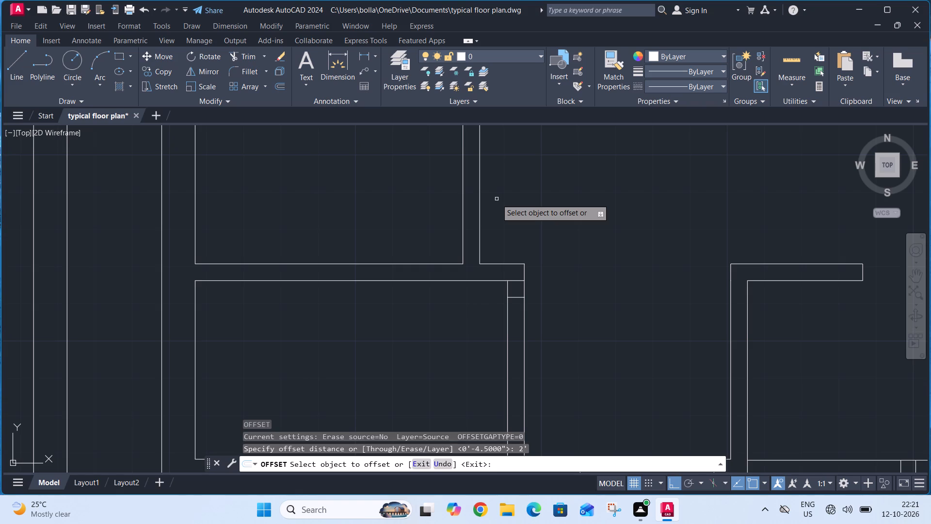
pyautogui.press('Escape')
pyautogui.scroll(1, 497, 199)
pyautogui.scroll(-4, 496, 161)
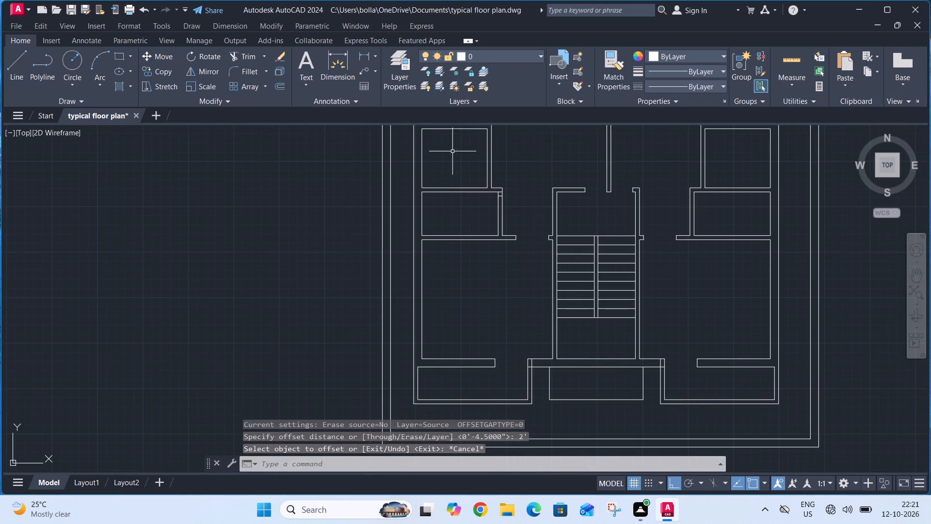
# Measure the width of the door opening into the large left room beside the staircase with a linear dimension.
pyautogui.click(366, 51)
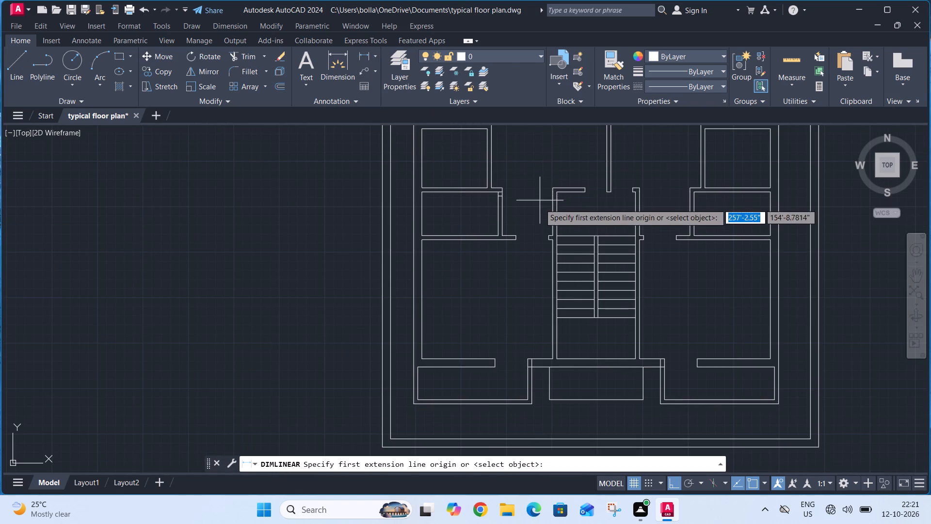
pyautogui.scroll(3, 553, 240)
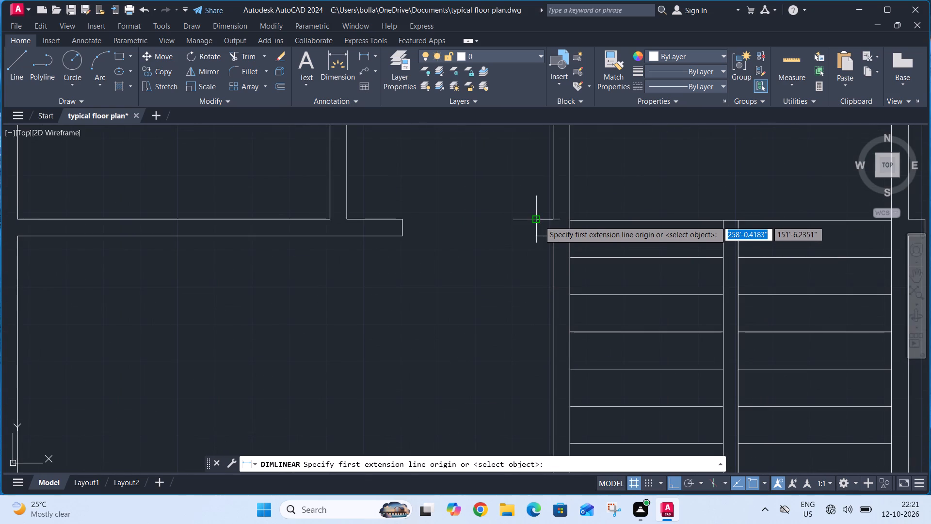
pyautogui.click(539, 220)
pyautogui.click(405, 217)
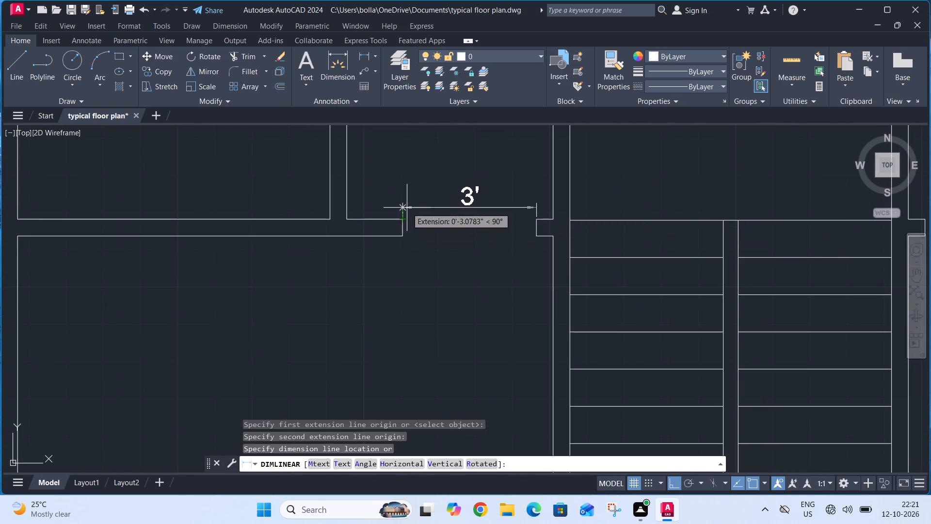
pyautogui.press('Escape')
# Offset the lower cross-wall line in the right wall of the small room above the large left room 2'6" downward.
pyautogui.scroll(-3, 411, 208)
pyautogui.moveTo(422, 213); pyautogui.dragTo(449, 287, button='middle')
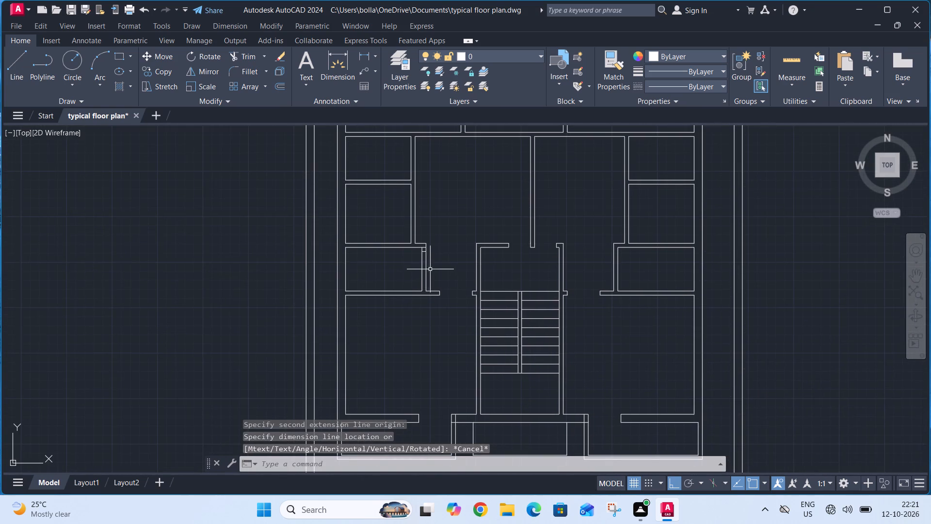
pyautogui.scroll(2, 425, 261)
pyautogui.write('o 2\'6"')
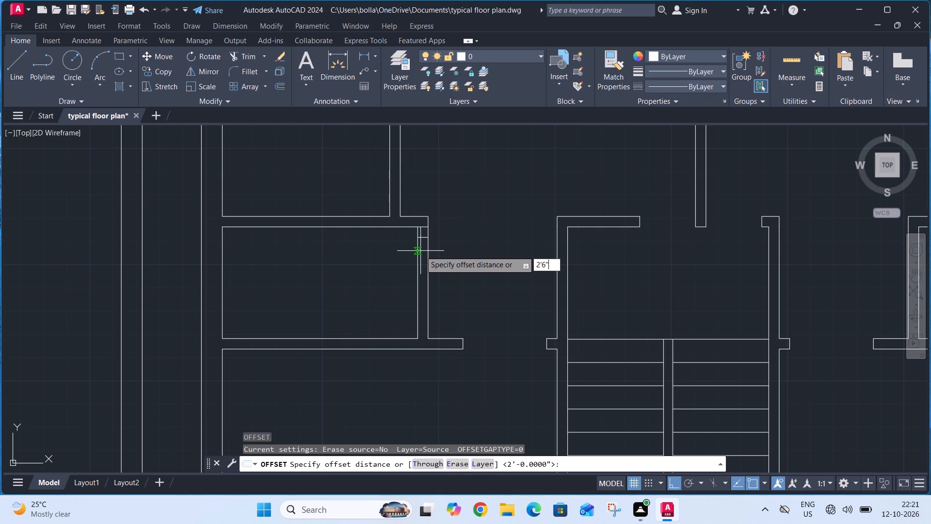
pyautogui.press('Return')
pyautogui.click(422, 238)
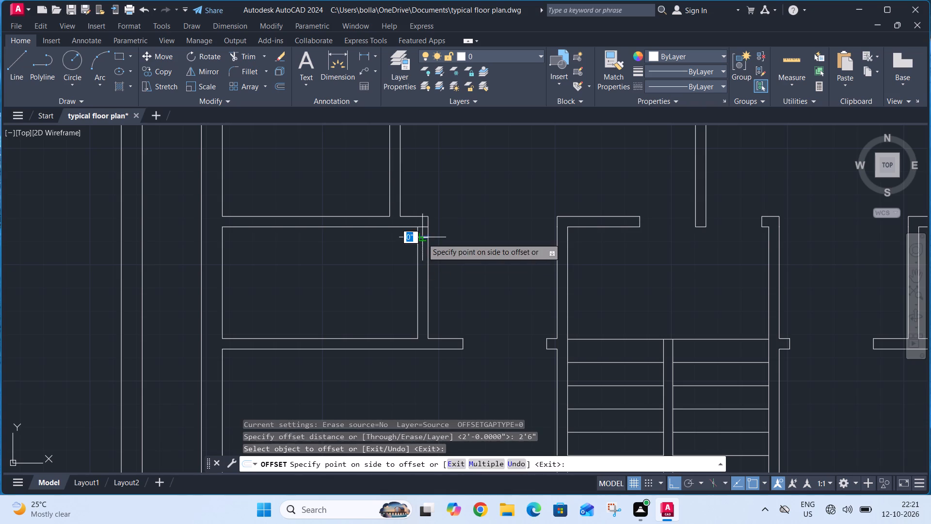
pyautogui.click(424, 254)
pyautogui.press('Escape')
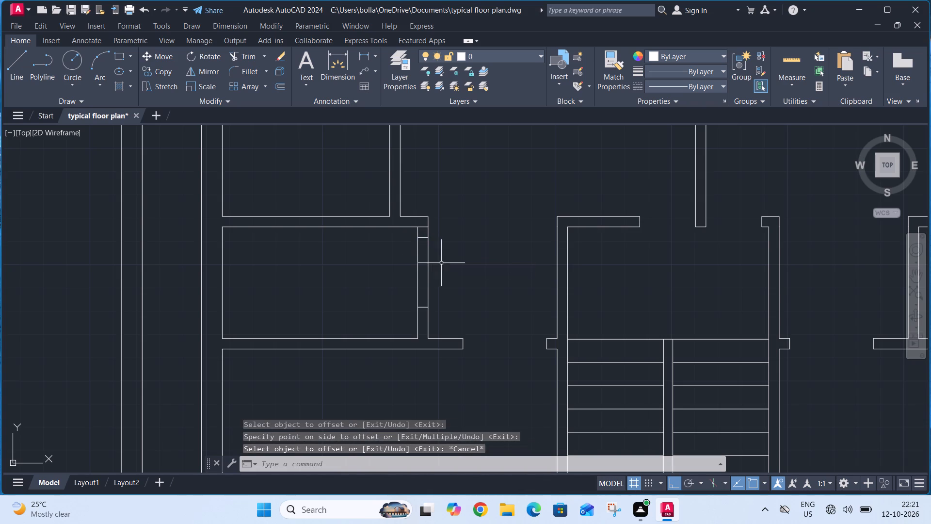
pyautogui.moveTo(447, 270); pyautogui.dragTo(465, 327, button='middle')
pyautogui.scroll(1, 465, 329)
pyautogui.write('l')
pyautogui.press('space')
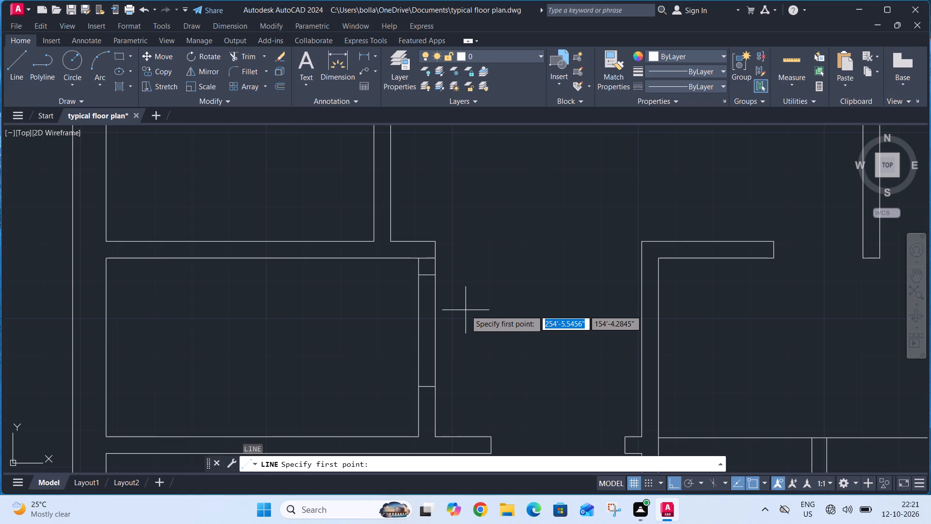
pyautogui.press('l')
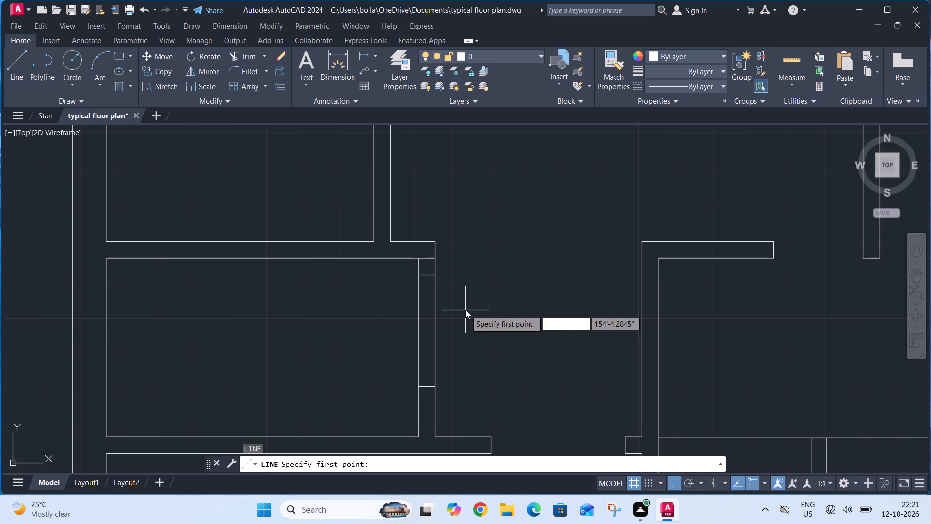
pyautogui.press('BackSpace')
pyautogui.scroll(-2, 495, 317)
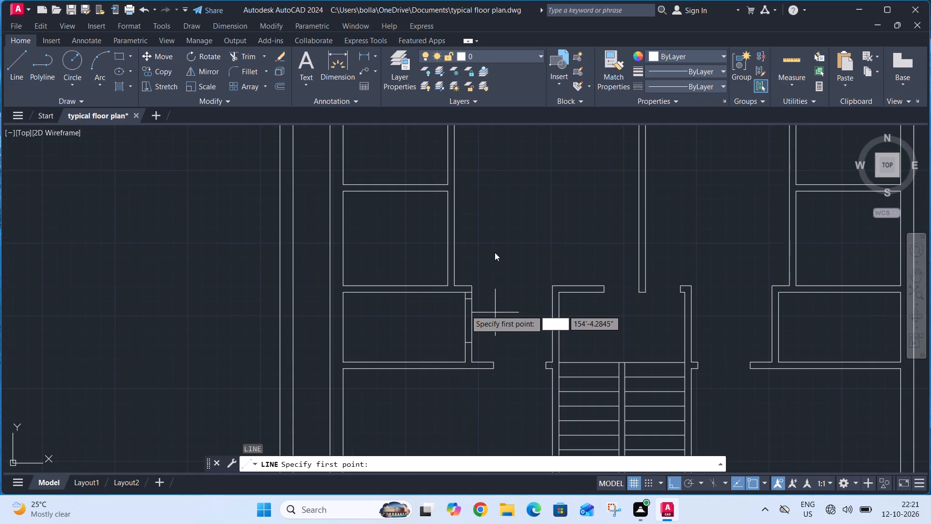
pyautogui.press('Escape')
# Draw a short horizontal line across the right wall of the next left-side room up, at its top inner corner.
pyautogui.write('l')
pyautogui.press('space')
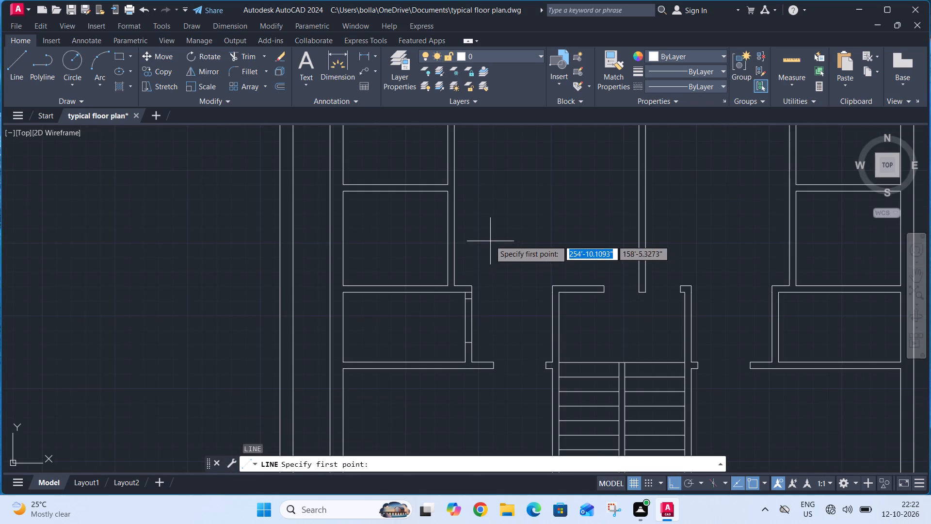
pyautogui.scroll(3, 459, 197)
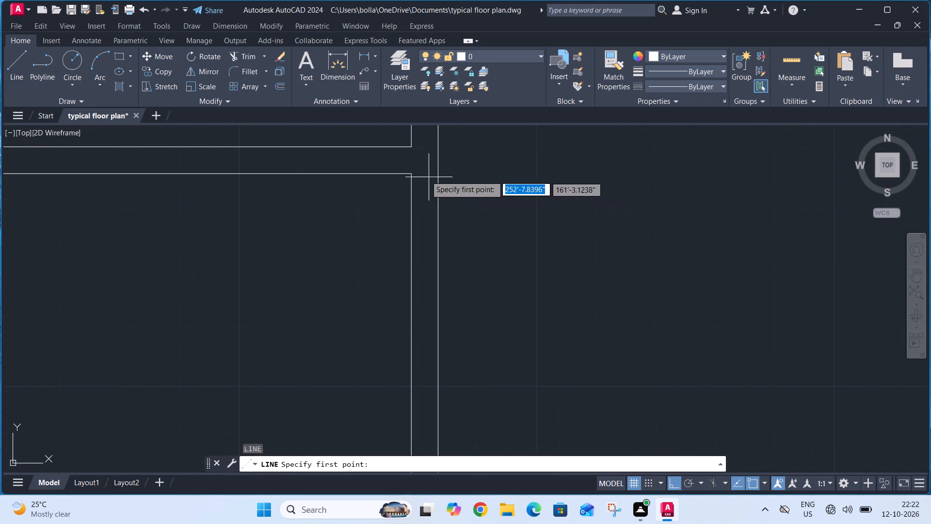
pyautogui.click(411, 173)
pyautogui.click(442, 175)
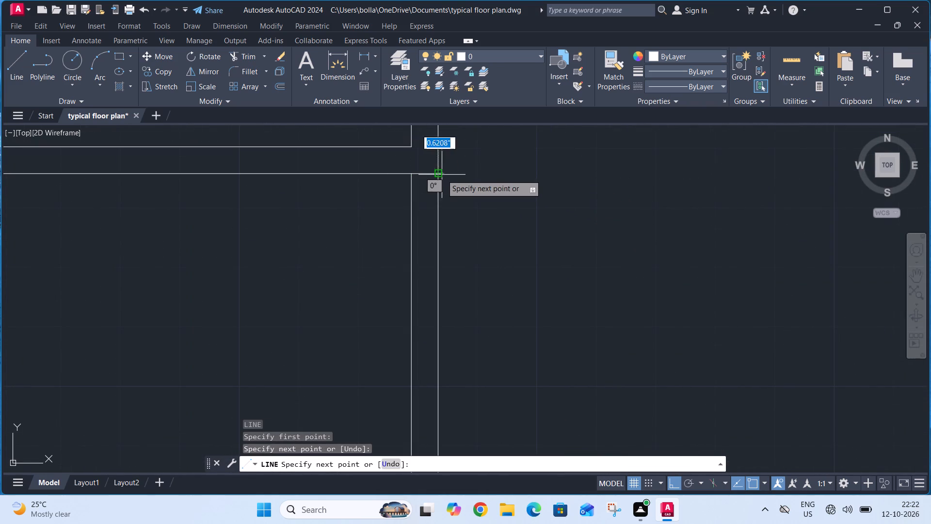
pyautogui.press('Escape')
# Offset that short cross-wall line 4.5" downward.
pyautogui.write('o 4.5"')
pyautogui.press('Return')
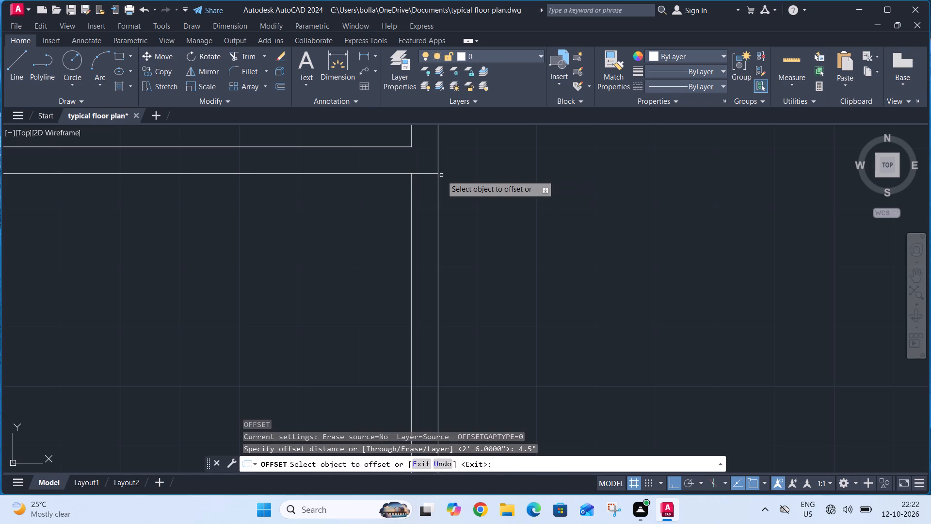
pyautogui.click(422, 172)
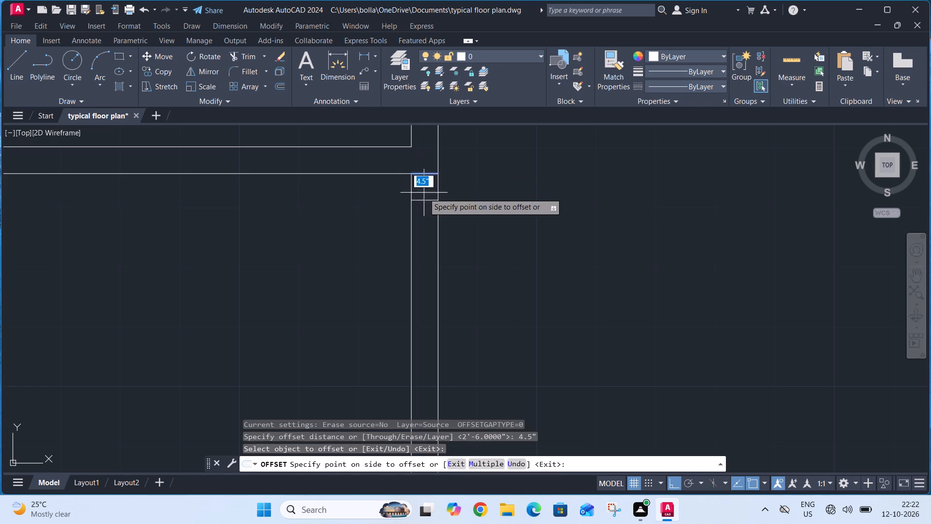
pyautogui.click(424, 194)
pyautogui.press('Escape')
# Offset the lower of the two cross-wall lines 2'6" downward to mark the other door jamb.
pyautogui.write('o 2\'6"')
pyautogui.press('Return')
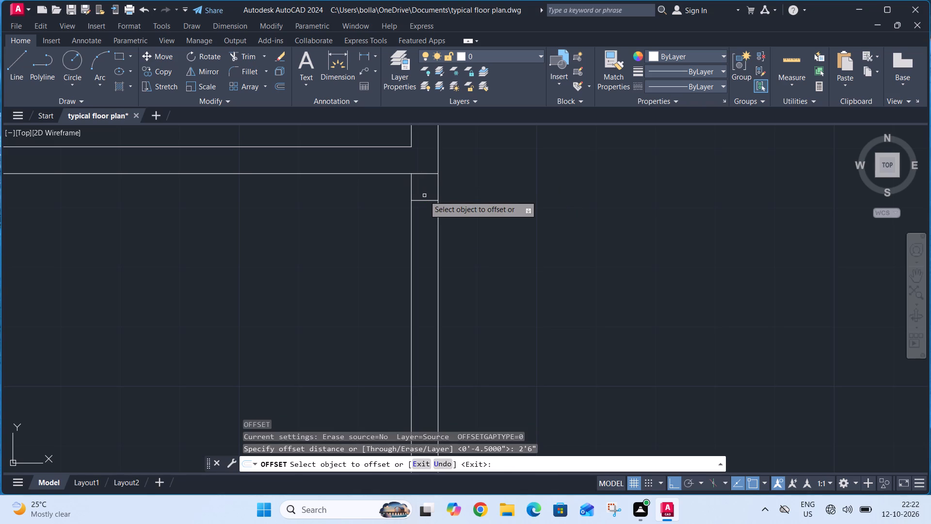
pyautogui.click(430, 201)
pyautogui.click(429, 221)
pyautogui.press('Escape')
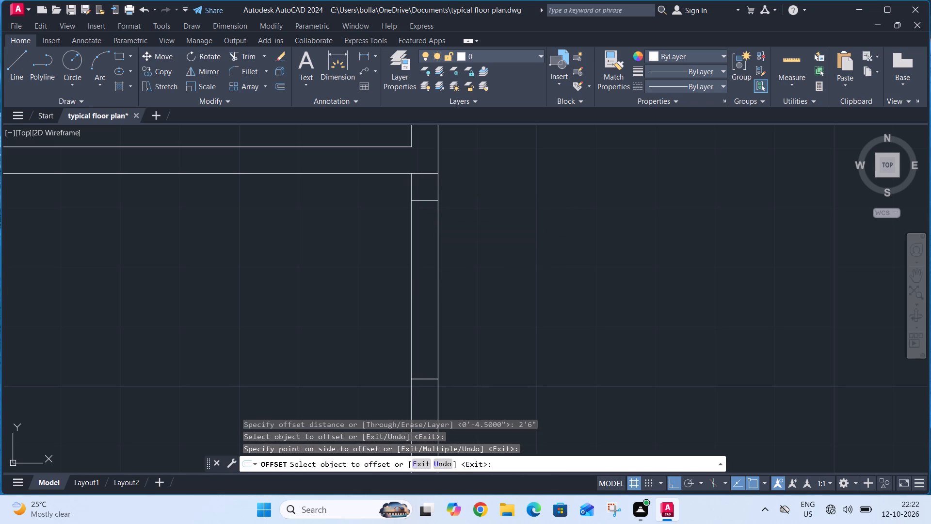
# Draw a short vertical line across the wall above the uppermost small left room, at its top right inner corner.
pyautogui.scroll(-2, 430, 221)
pyautogui.moveTo(431, 223); pyautogui.dragTo(438, 248, button='middle')
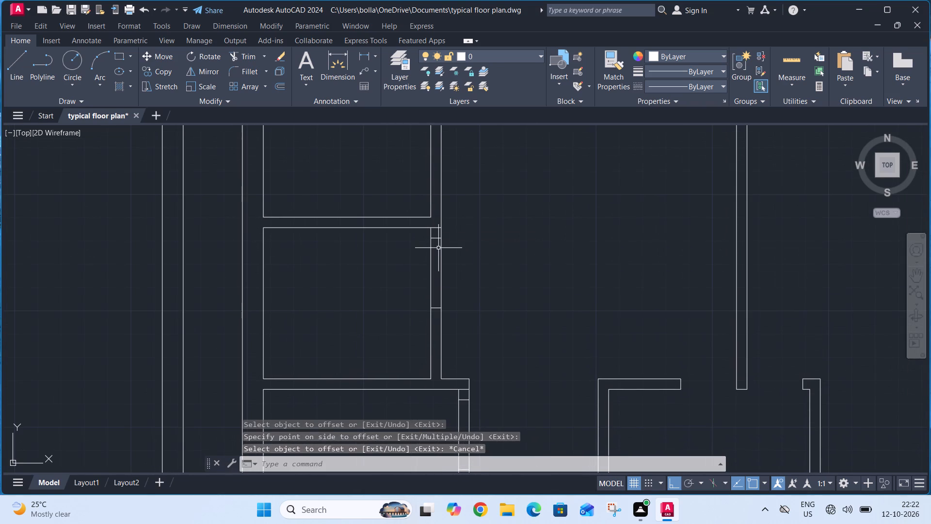
pyautogui.write('l')
pyautogui.press('space')
pyautogui.scroll(-2, 452, 263)
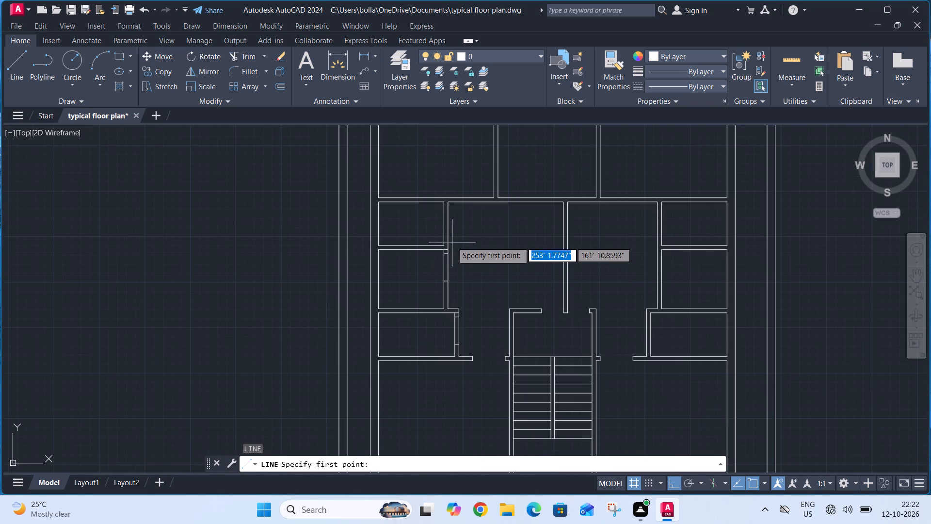
pyautogui.scroll(3, 438, 192)
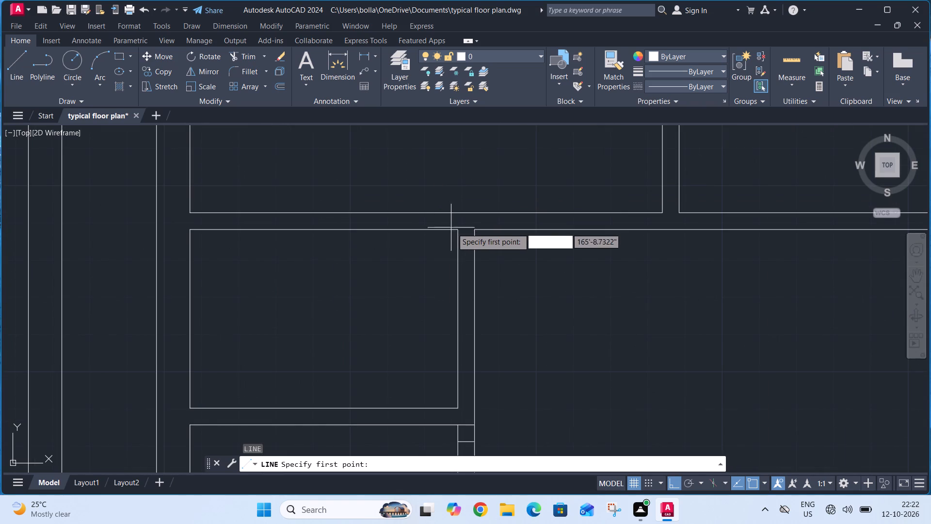
pyautogui.click(457, 230)
pyautogui.click(458, 210)
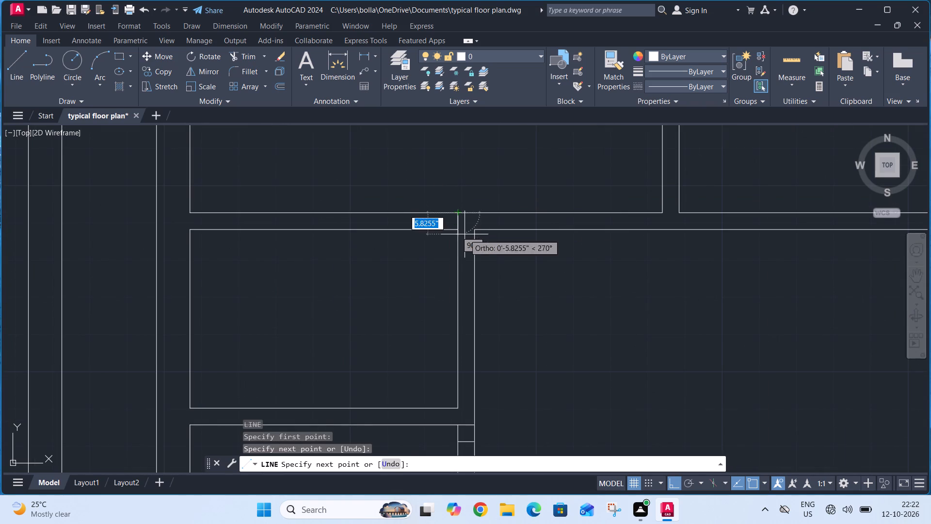
pyautogui.press('Escape')
# Offset the short vertical cross-wall line 4.5" to the left.
pyautogui.write('o 4.5"')
pyautogui.press('Return')
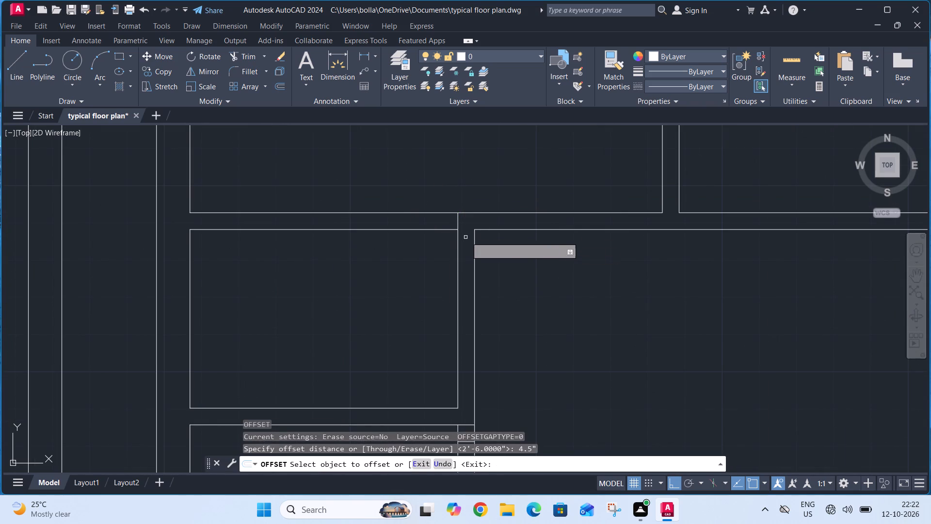
pyautogui.click(459, 222)
pyautogui.click(447, 218)
pyautogui.press('Escape')
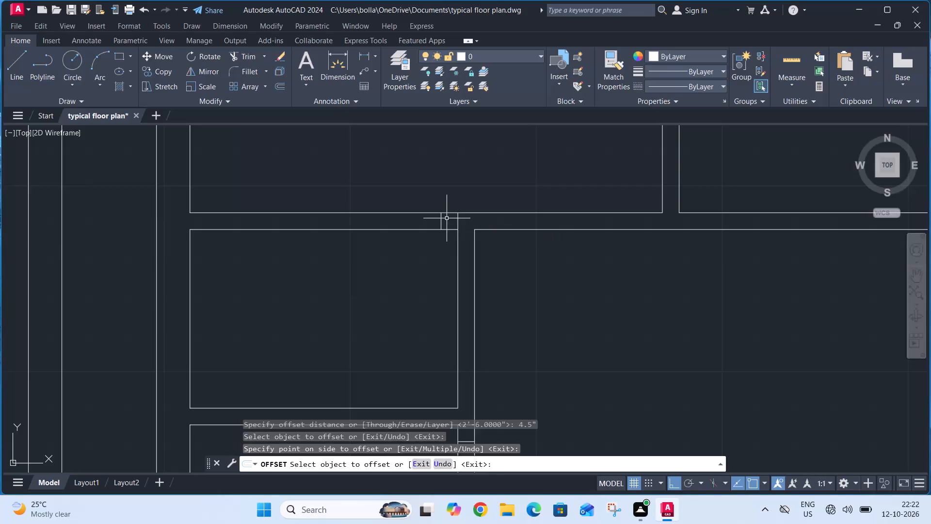
# Offset the left one of the two vertical cross-wall lines 2'6" further left to mark the other door jamb.
pyautogui.write("o 2'")
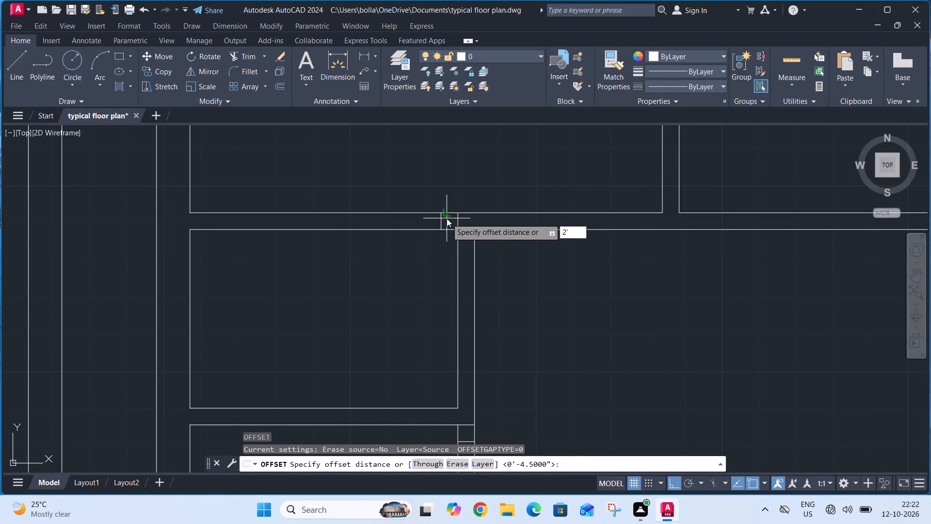
pyautogui.press('6')
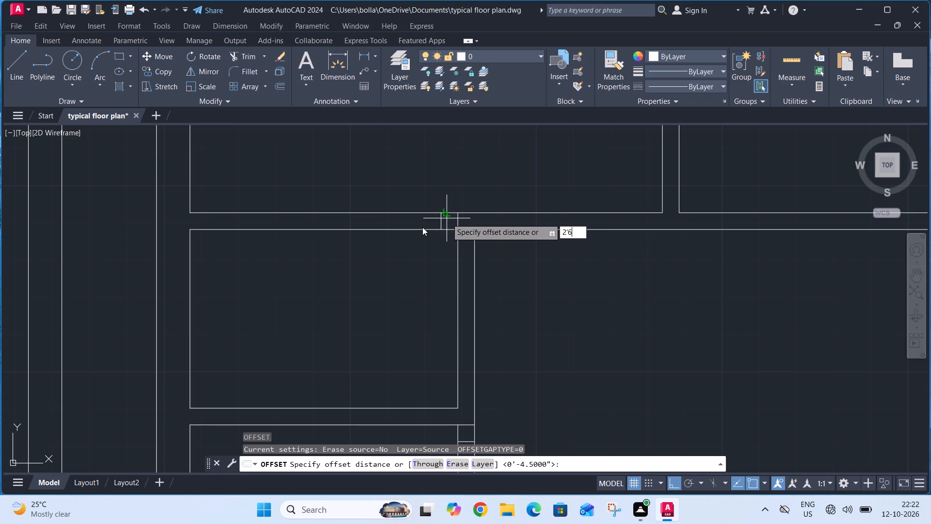
pyautogui.hotkey('shift', '"')
pyautogui.press('Return')
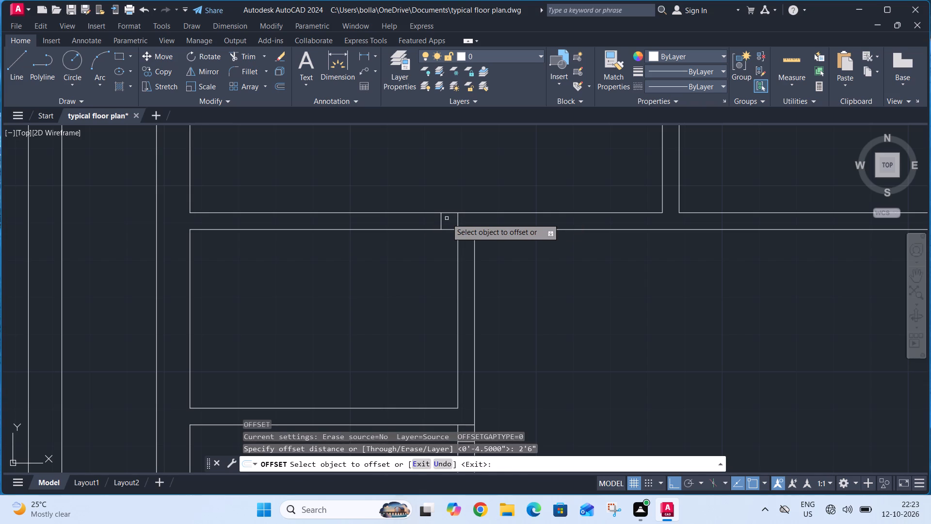
pyautogui.click(439, 218)
pyautogui.click(442, 219)
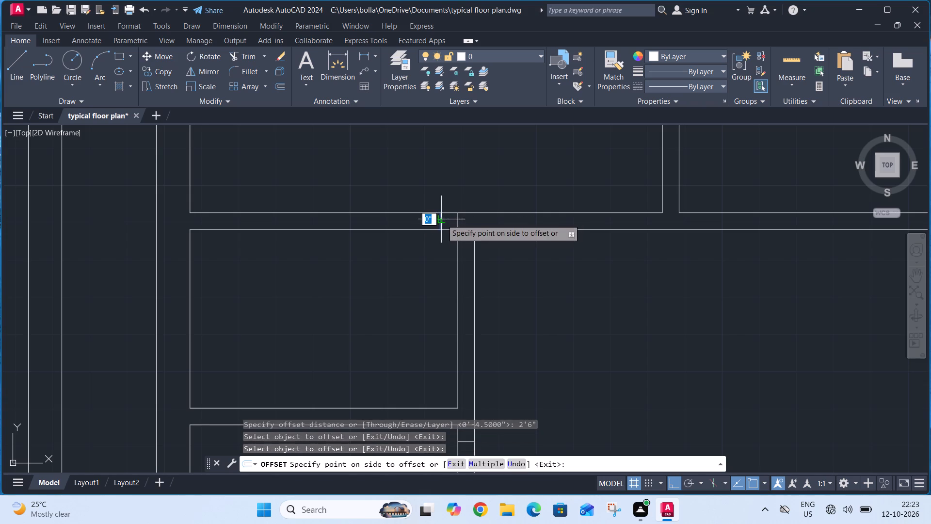
pyautogui.click(417, 214)
pyautogui.press('Escape')
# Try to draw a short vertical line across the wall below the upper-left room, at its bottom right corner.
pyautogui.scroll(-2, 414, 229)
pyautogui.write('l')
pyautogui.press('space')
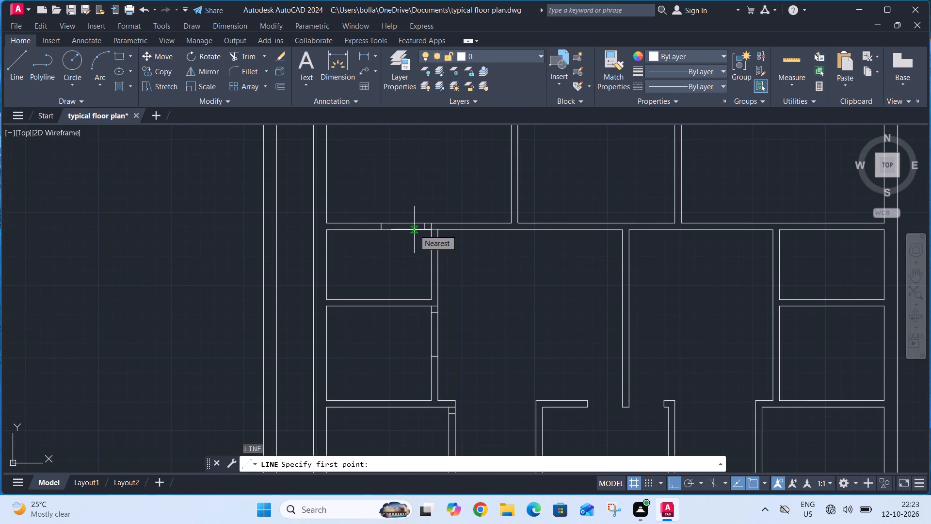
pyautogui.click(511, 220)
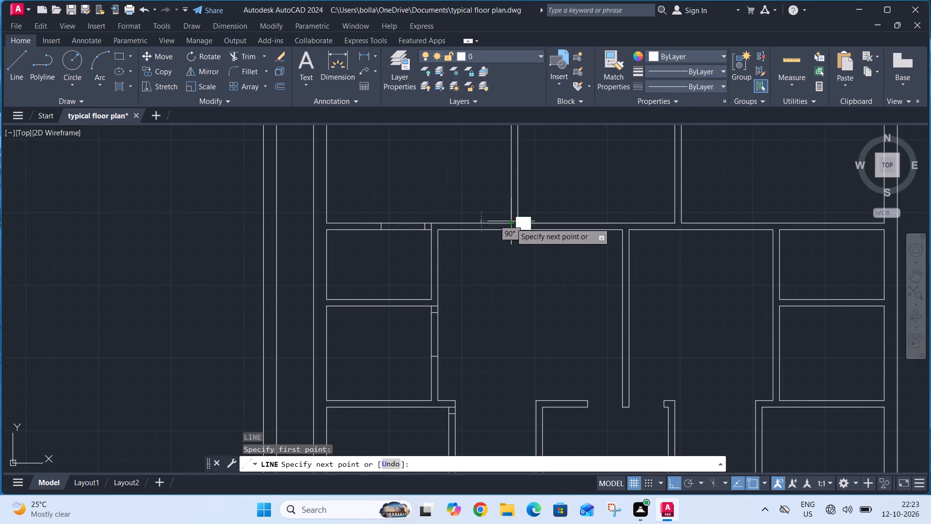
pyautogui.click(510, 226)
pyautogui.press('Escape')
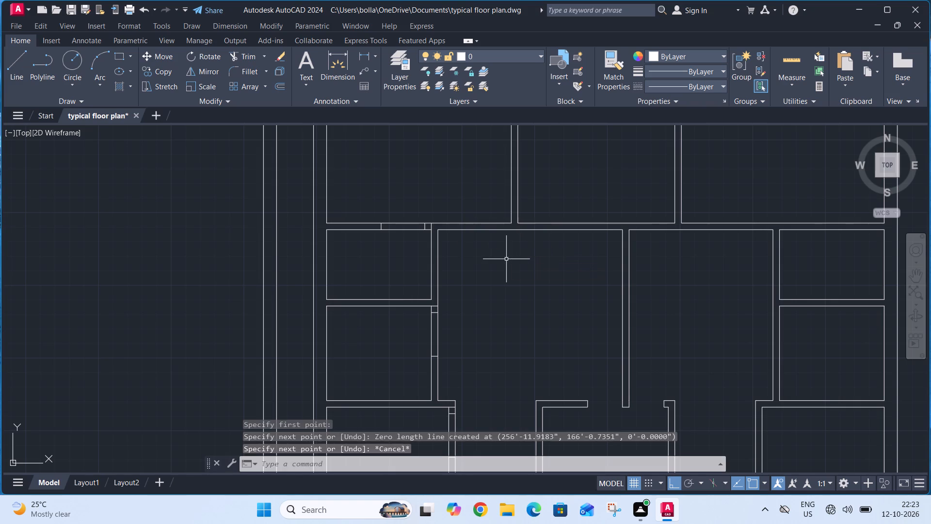
# Draw a short vertical line from the upper-left room's bottom right corner down across the wall to its lower face.
pyautogui.write('l')
pyautogui.press('space')
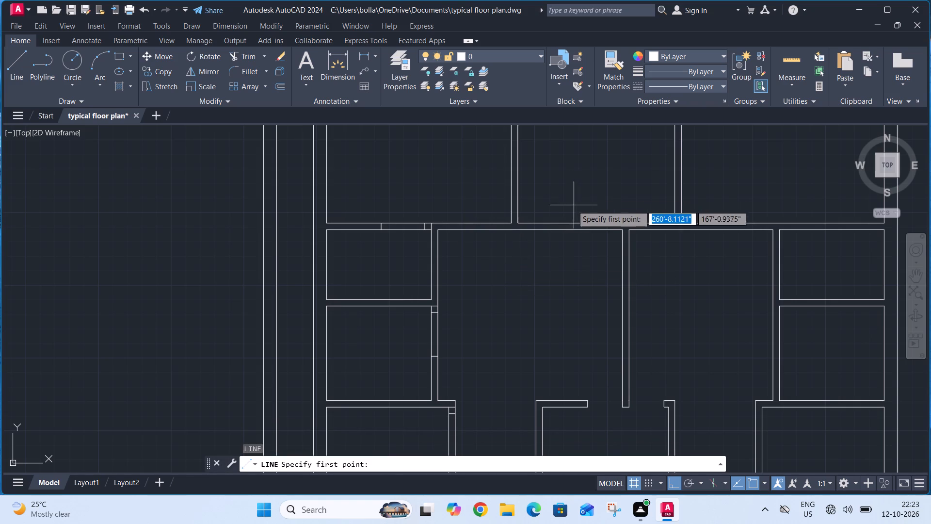
pyautogui.scroll(3, 512, 222)
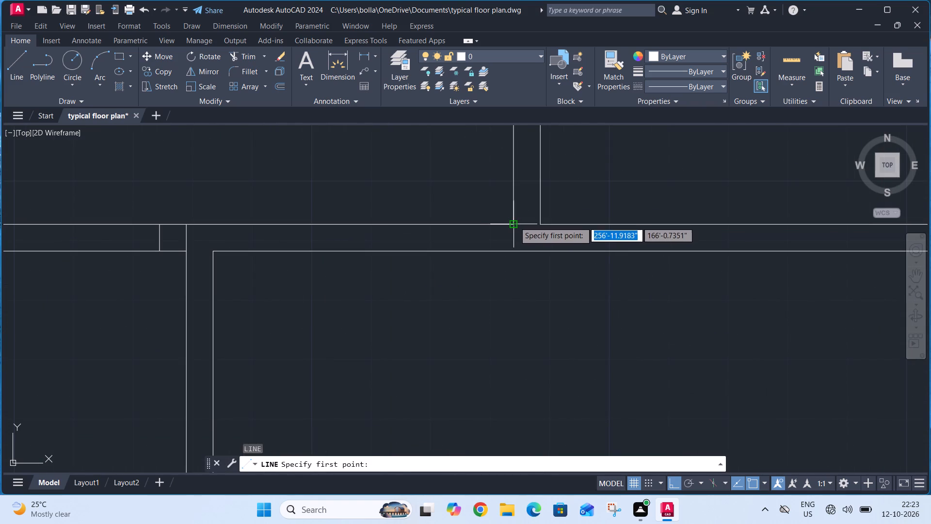
pyautogui.click(514, 222)
pyautogui.click(515, 252)
pyautogui.press('Escape')
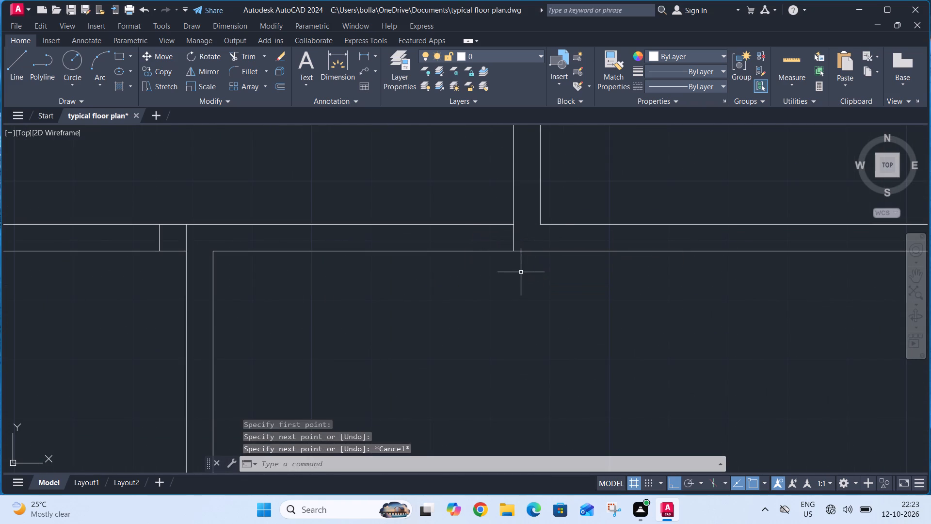
# Offset the short vertical line at the upper-left room's bottom right corner 4.5" to the left.
pyautogui.write('o 4.5"')
pyautogui.press('Return')
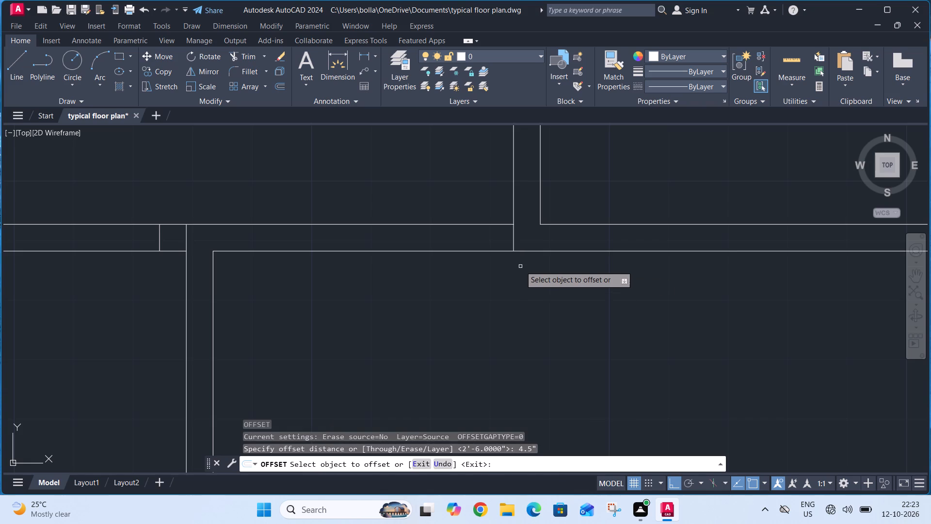
pyautogui.click(516, 238)
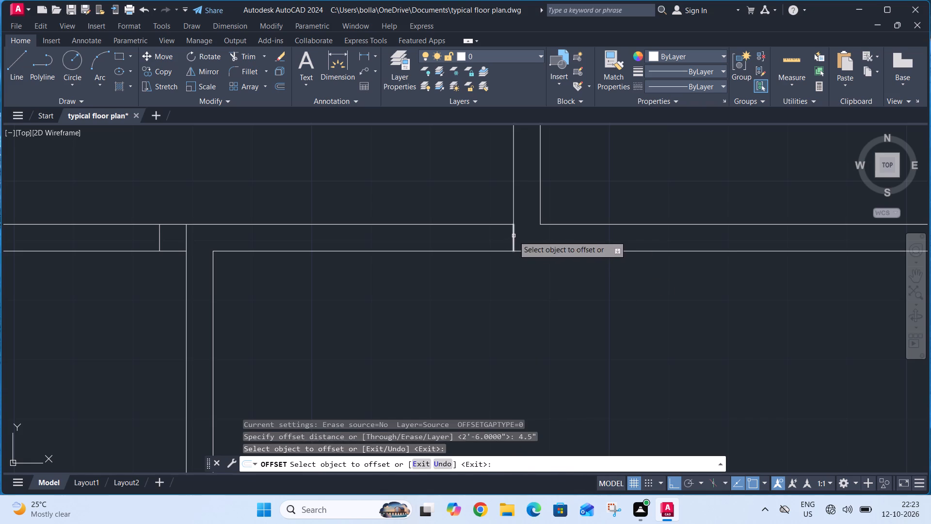
pyautogui.click(514, 236)
pyautogui.click(504, 234)
pyautogui.press('Escape')
# Offset the new jamb line in the wall below the upper-left room 3' further left to mark the other door jamb.
pyautogui.write('o')
pyautogui.press('space')
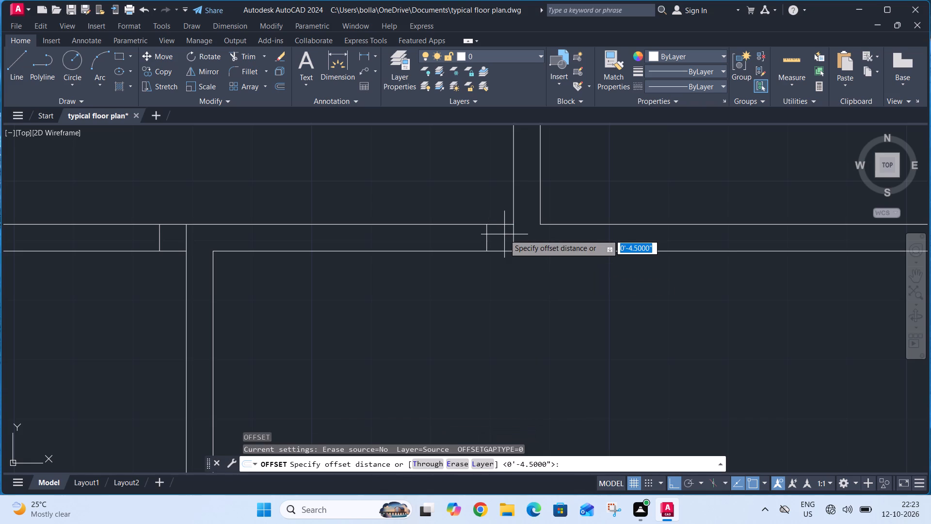
pyautogui.write("3'")
pyautogui.press('Return')
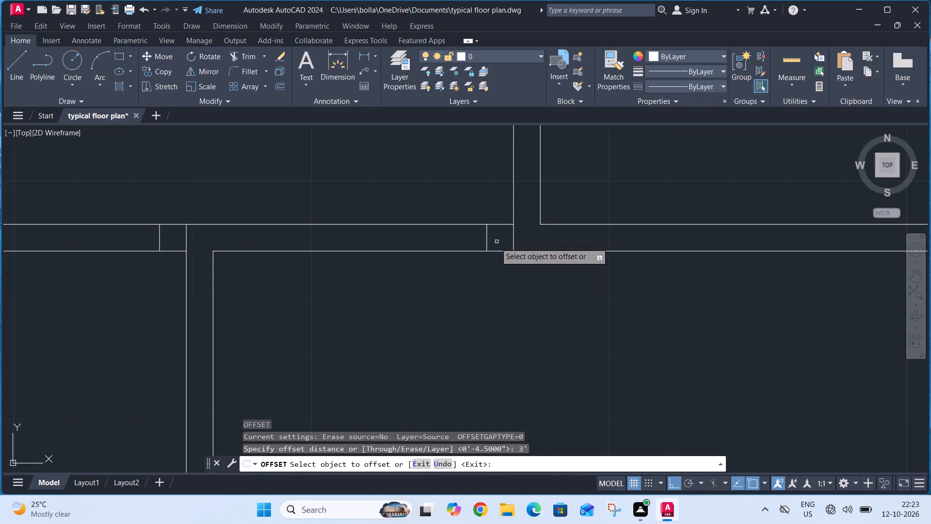
pyautogui.click(486, 239)
pyautogui.click(473, 233)
pyautogui.press('Escape')
# Draw a short vertical line from the upper-middle room's bottom left corner down across the wall to its lower face.
pyautogui.scroll(-1, 472, 233)
pyautogui.write('l')
pyautogui.press('space')
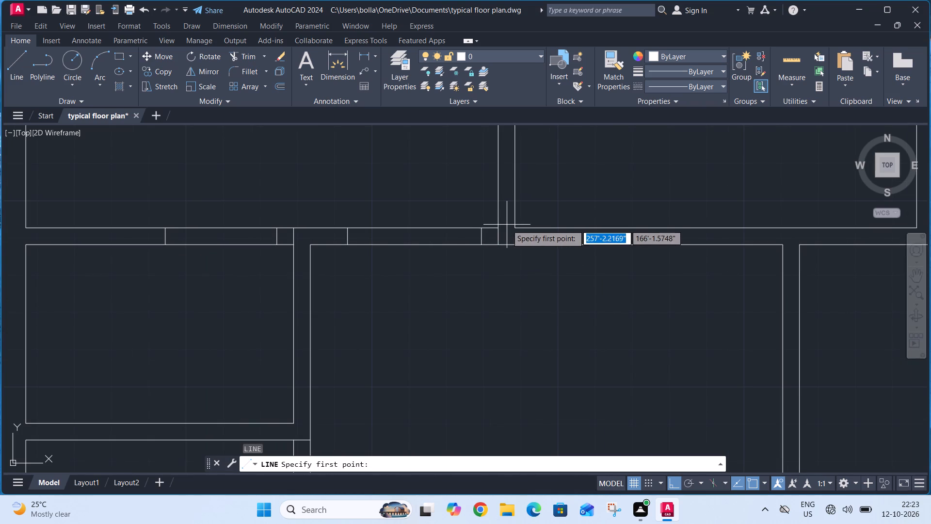
pyautogui.click(514, 229)
pyautogui.click(514, 244)
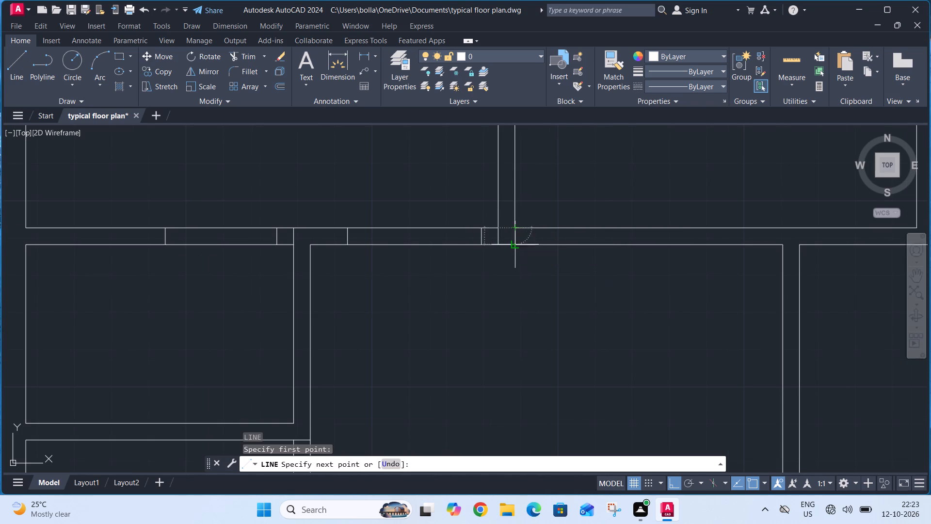
pyautogui.press('Escape')
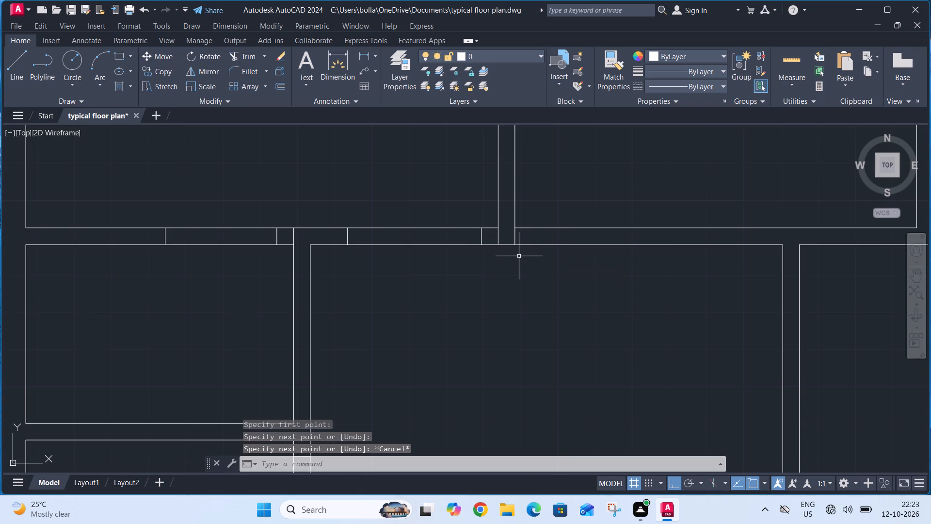
# Offset the short vertical line at the upper-middle room's bottom left corner 4.5" to the right.
pyautogui.write('o 4.5"')
pyautogui.press('Return')
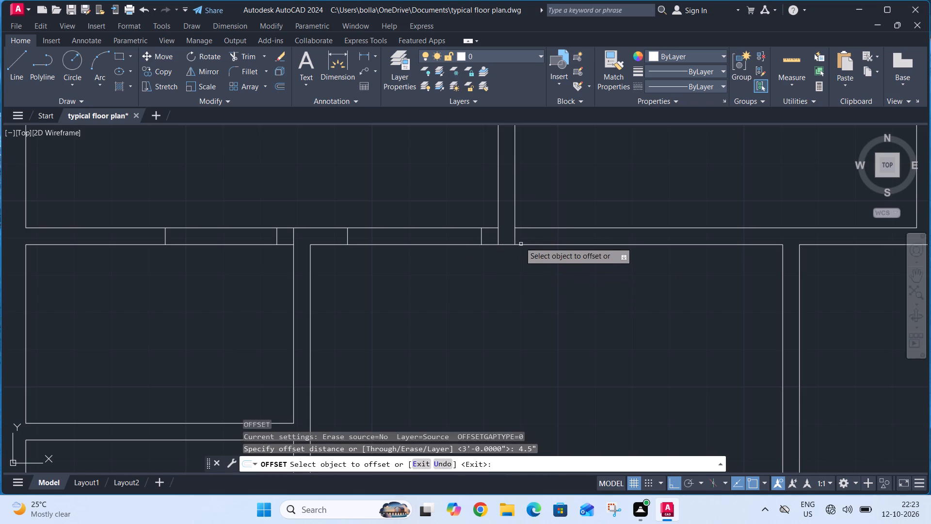
pyautogui.click(516, 235)
pyautogui.click(528, 235)
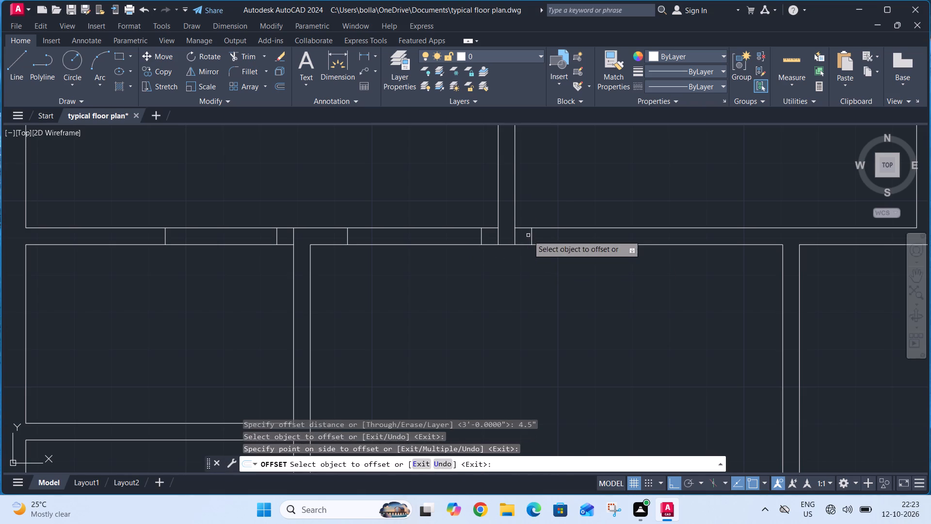
pyautogui.press('Escape')
# Offset the new jamb line below the upper-middle room 3' further right to mark the other door jamb.
pyautogui.write("o 3'")
pyautogui.press('Return')
pyautogui.scroll(-1, 528, 235)
pyautogui.click(531, 235)
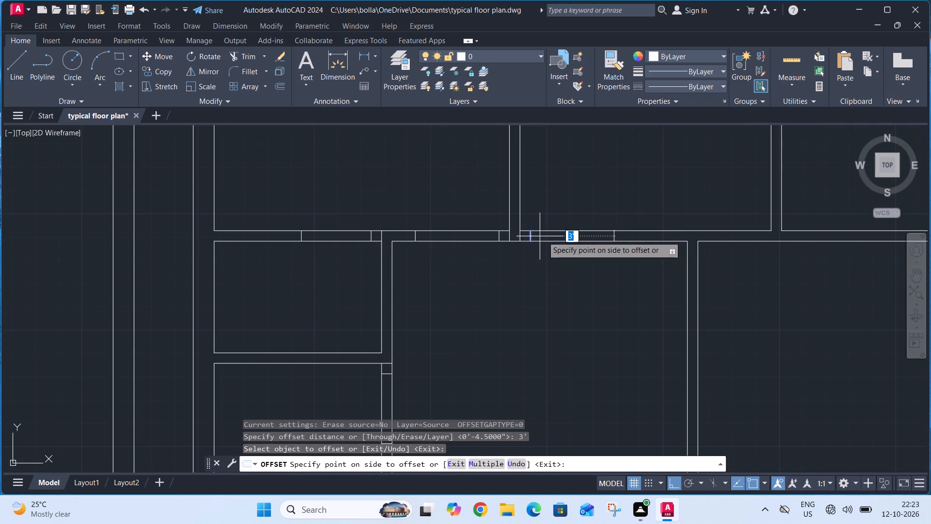
pyautogui.click(550, 237)
pyautogui.press('Escape')
# Draw a short vertical line from the upper-right room's bottom left corner down across the wall to its lower face.
pyautogui.moveTo(595, 279); pyautogui.dragTo(471, 288, button='middle')
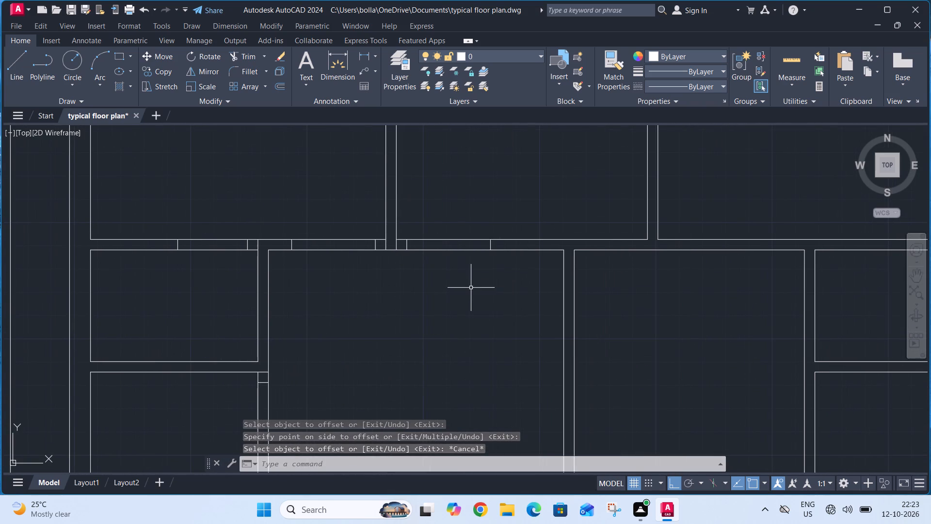
pyautogui.press('l')
pyautogui.press('space')
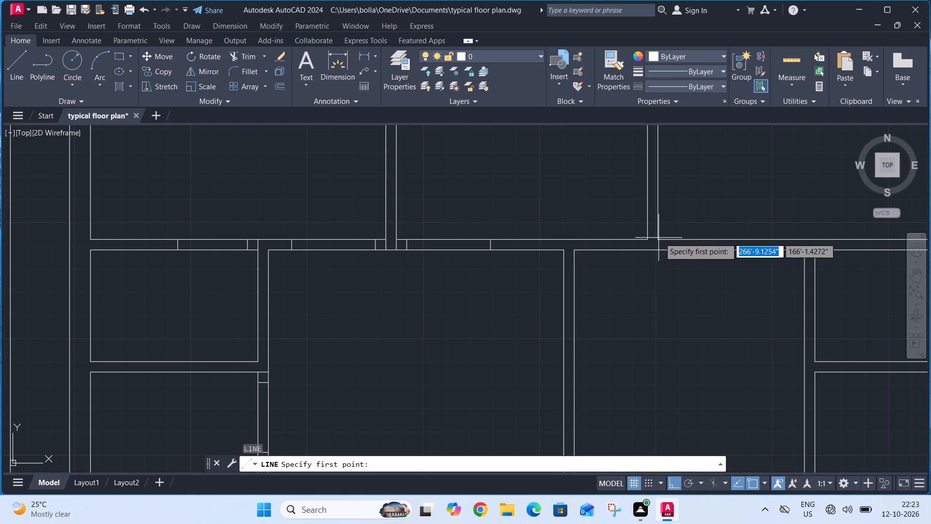
pyautogui.click(659, 238)
pyautogui.click(660, 246)
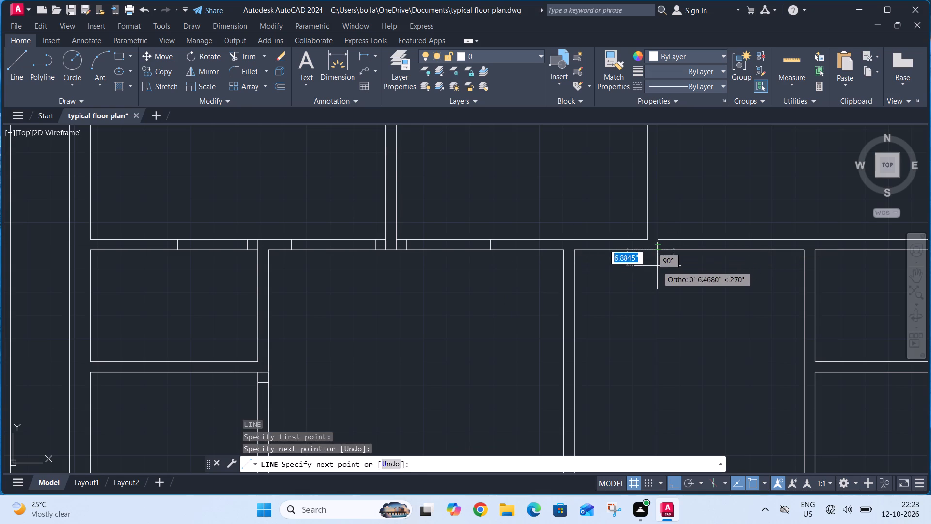
pyautogui.press('Escape')
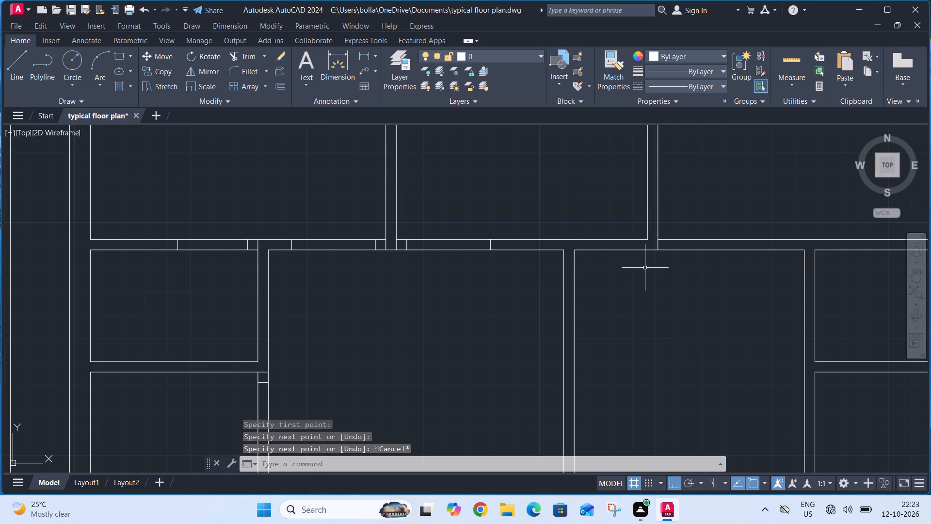
# Offset the short vertical line at the upper-right room's bottom left corner 4.5" to the right.
pyautogui.write('o')
pyautogui.press('space')
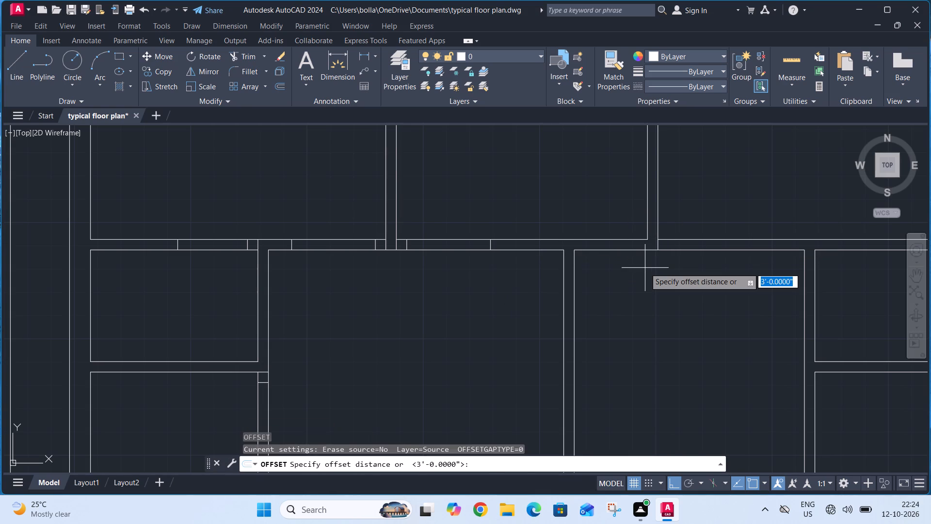
pyautogui.write('4.5"')
pyautogui.press('Return')
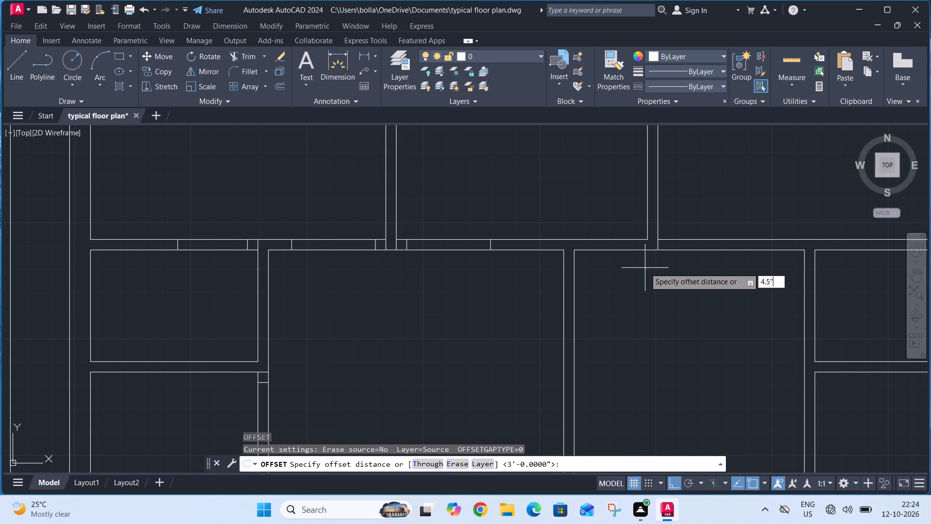
pyautogui.click(659, 246)
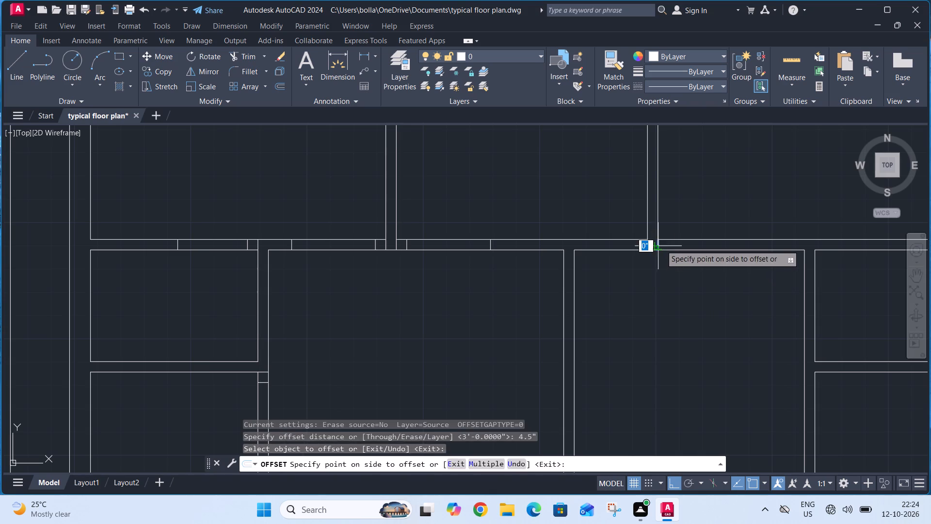
pyautogui.click(671, 243)
pyautogui.press('Escape')
# Offset the new jamb line below the upper-right room 3' further right to mark the other door jamb.
pyautogui.write("o 3'")
pyautogui.press('Return')
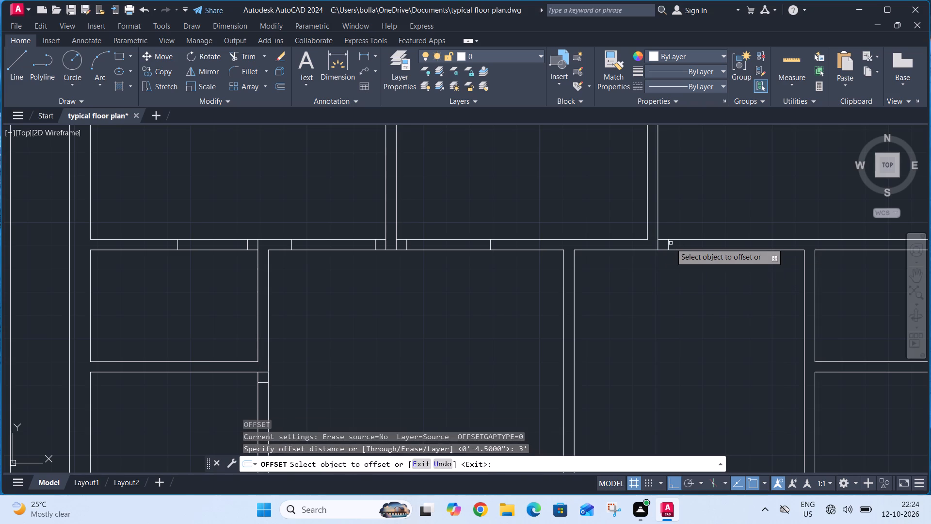
pyautogui.click(668, 245)
pyautogui.click(698, 245)
pyautogui.press('Escape')
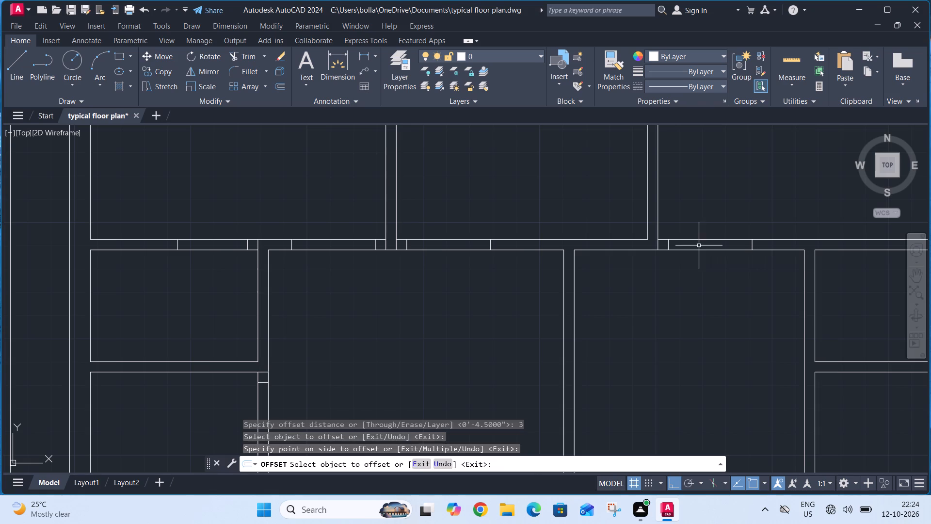
# Draw a short vertical line from the top left corner of the small room below the upper-right room up across the wall.
pyautogui.moveTo(709, 273); pyautogui.dragTo(656, 278, button='middle')
pyautogui.scroll(1, 656, 278)
pyautogui.write('l')
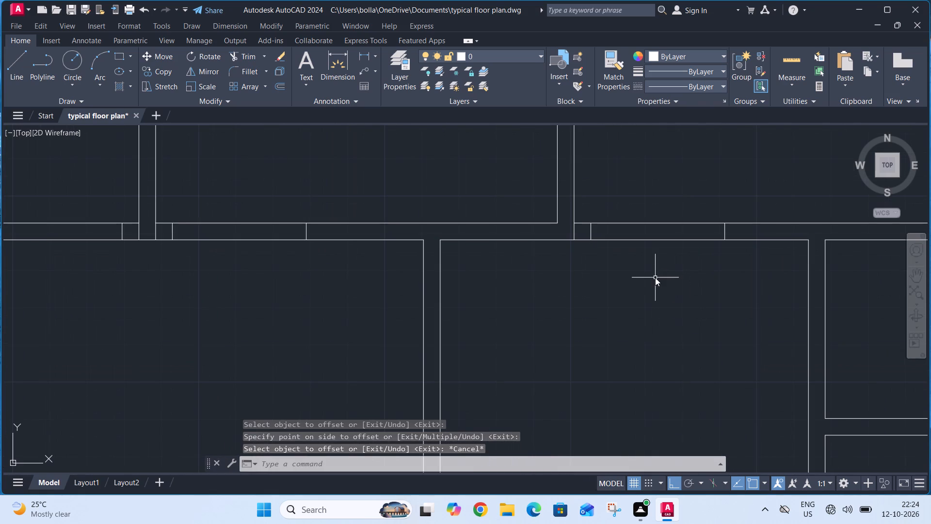
pyautogui.press('space')
pyautogui.moveTo(784, 308); pyautogui.dragTo(640, 315, button='middle')
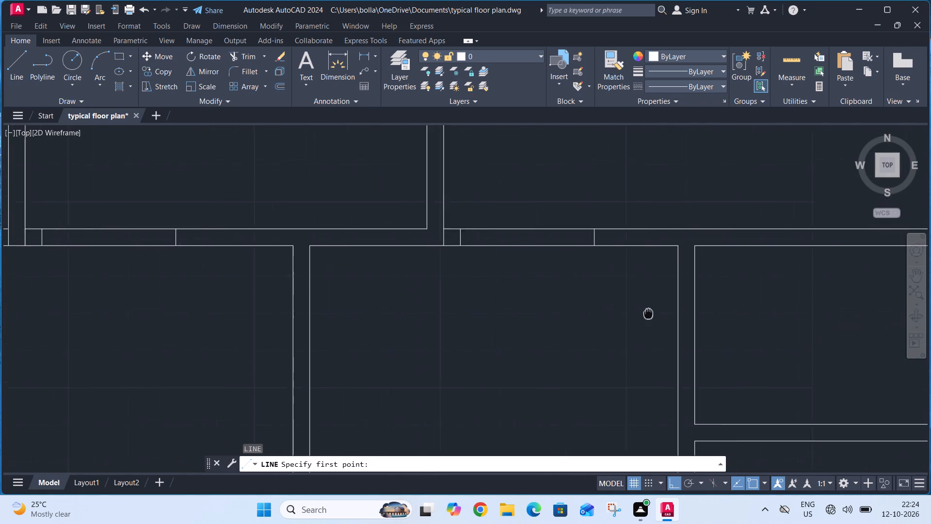
pyautogui.moveTo(640, 315); pyautogui.dragTo(554, 334, button='middle')
pyautogui.click(594, 267)
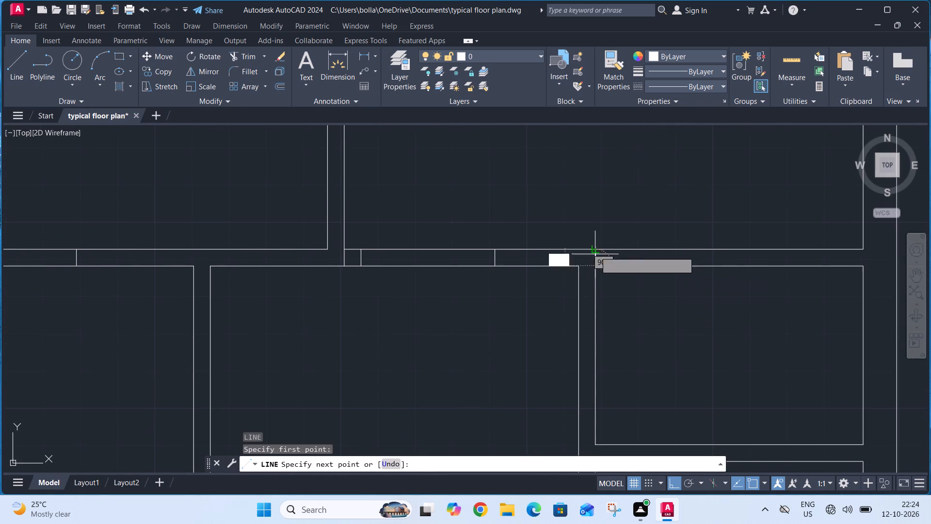
pyautogui.click(595, 246)
pyautogui.press('Escape')
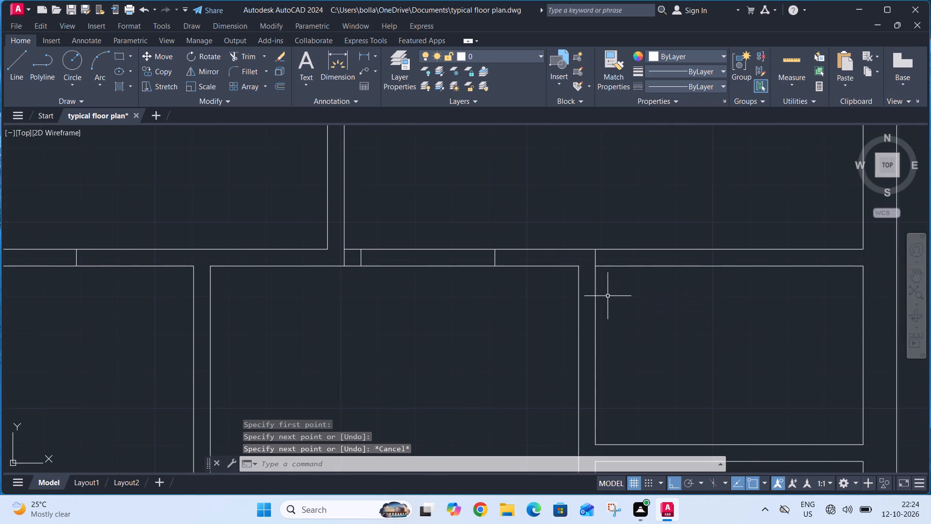
# Offset the short vertical line at that small right-side room's top left corner 4.5" to the right.
pyautogui.write('o')
pyautogui.press('space')
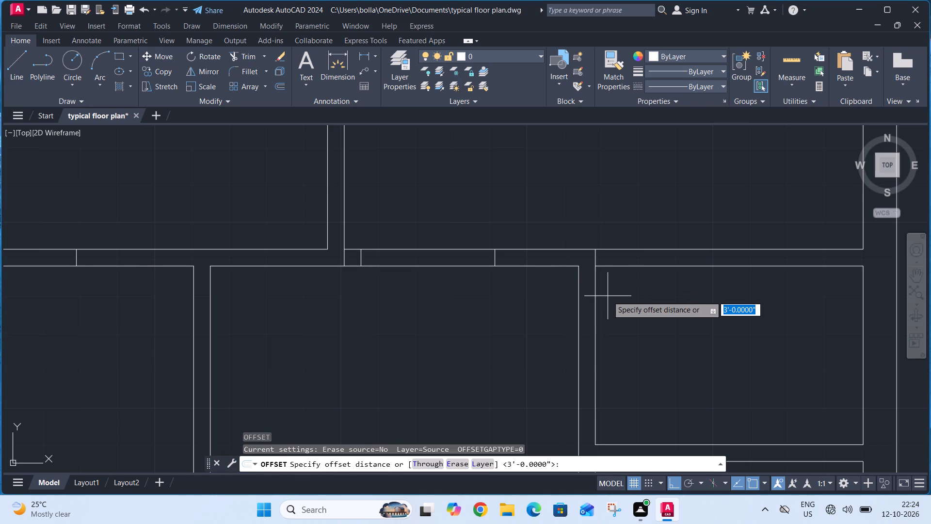
pyautogui.write('4.5"')
pyautogui.press('Return')
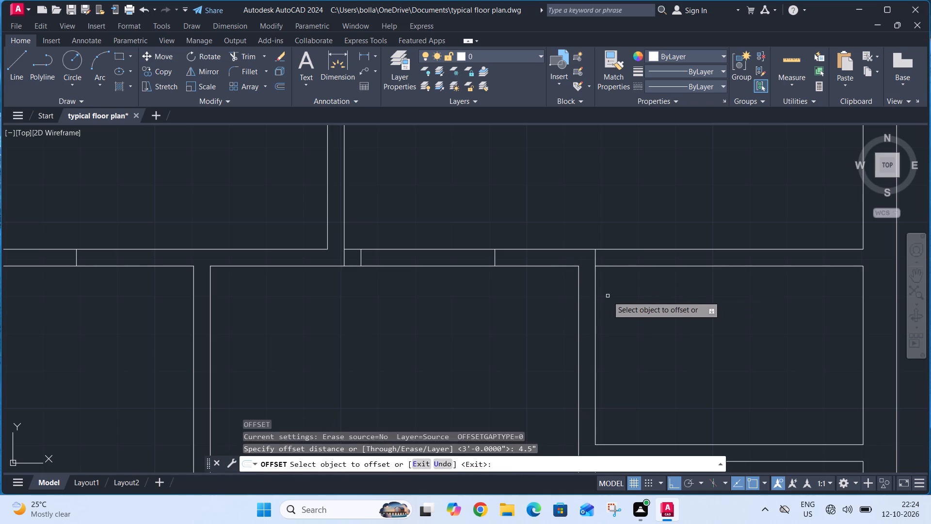
pyautogui.click(596, 257)
pyautogui.click(617, 256)
pyautogui.press('Escape')
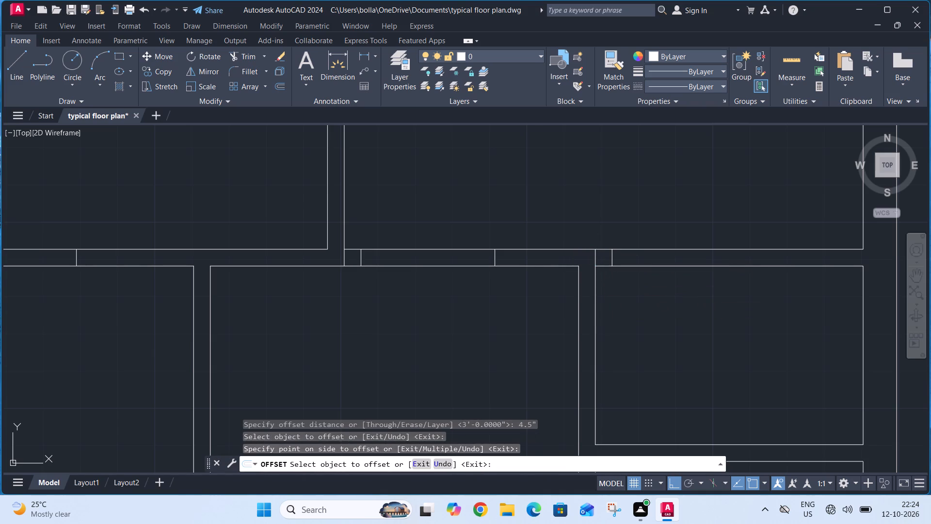
# Offset the new jamb line above the small right-side room 2'6" further right to mark the other door jamb.
pyautogui.write('o 2')
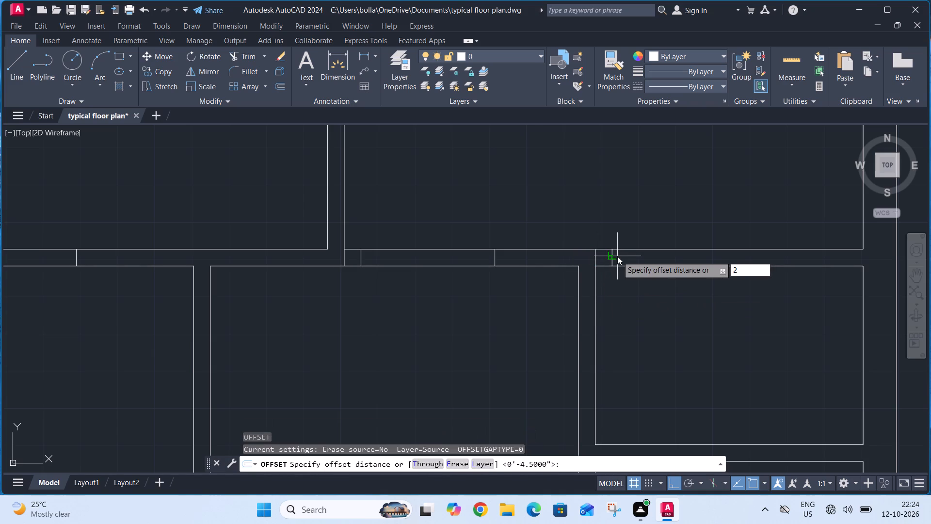
pyautogui.write('\'6"')
pyautogui.press('Return')
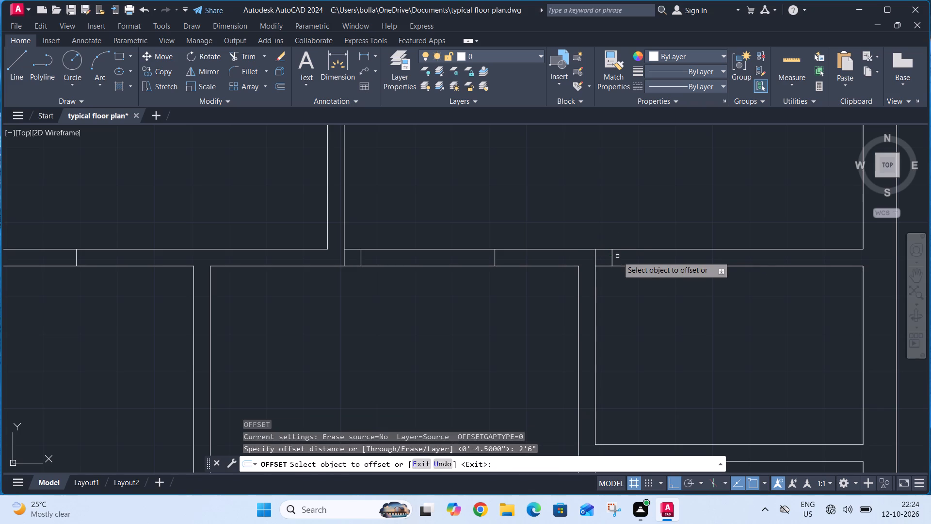
pyautogui.click(613, 257)
pyautogui.click(634, 253)
pyautogui.press('Escape')
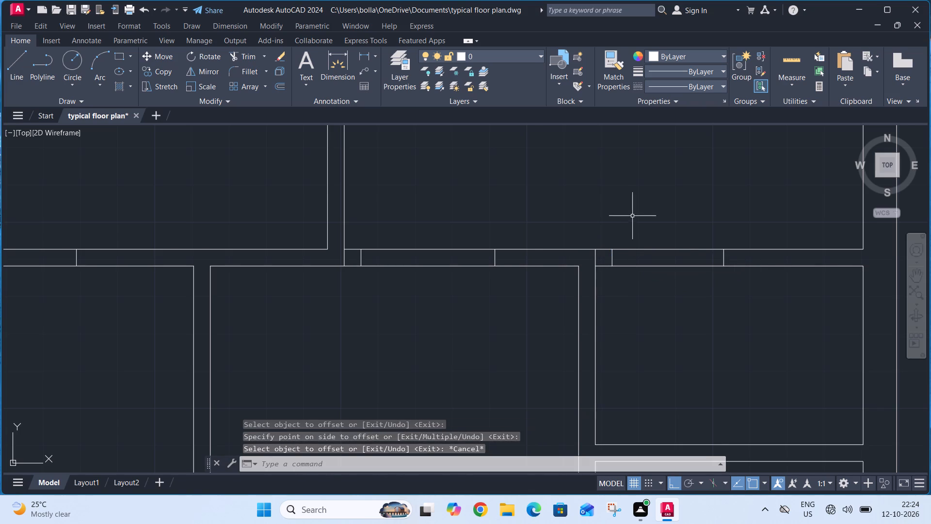
# Draw a short horizontal line from the second small right-side room's top left corner across the vertical wall to its left face.
pyautogui.scroll(-3, 632, 216)
pyautogui.moveTo(654, 259); pyautogui.dragTo(632, 251, button='middle')
pyautogui.scroll(1, 632, 251)
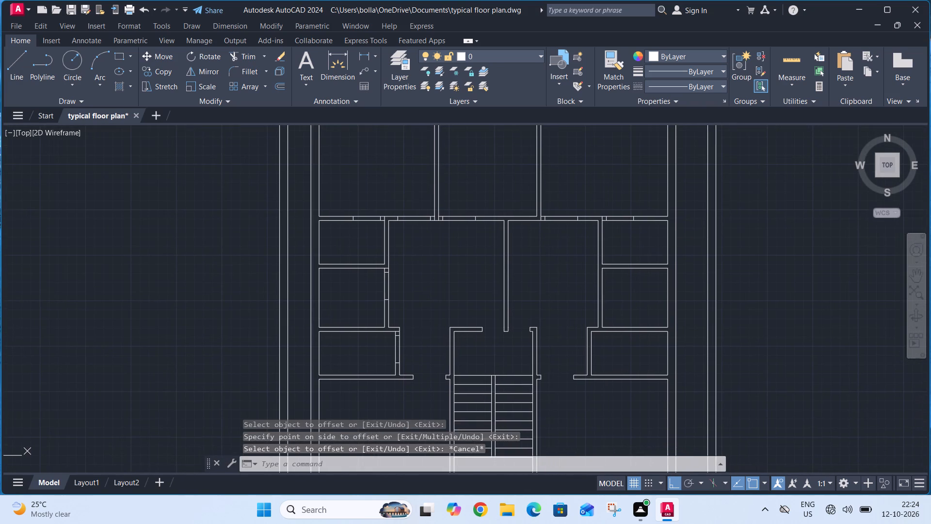
pyautogui.press('l')
pyautogui.press('space')
pyautogui.scroll(1, 586, 277)
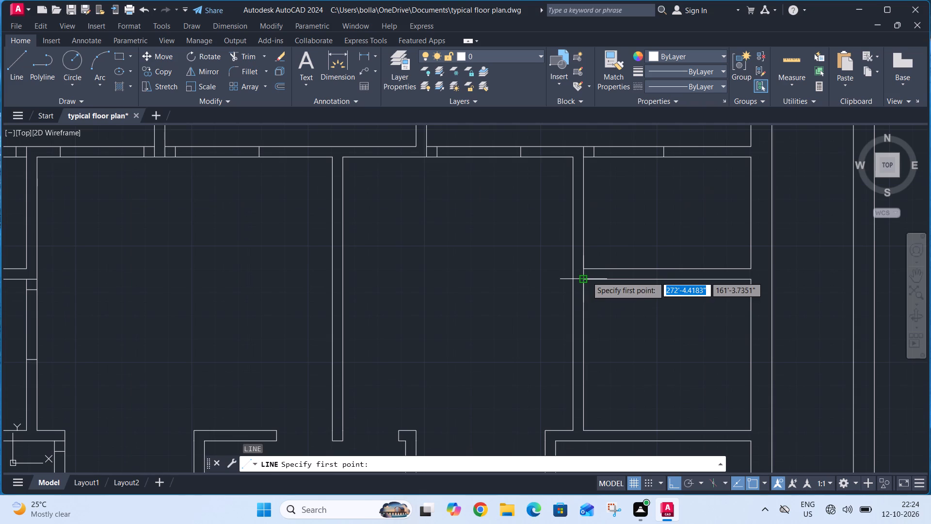
pyautogui.click(587, 277)
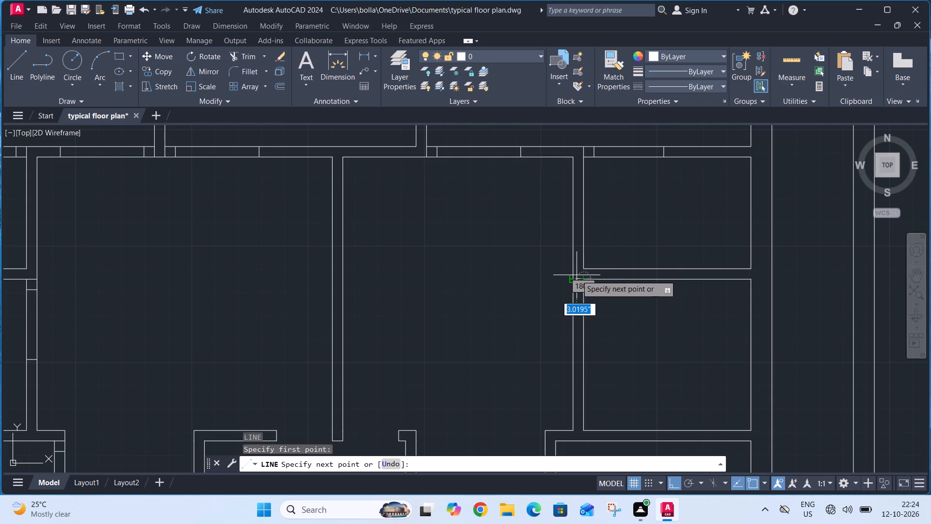
pyautogui.click(574, 276)
pyautogui.press('Escape')
# Draw a short horizontal line from the third small right-side room's top left corner across the vertical wall to its left face.
pyautogui.press('space')
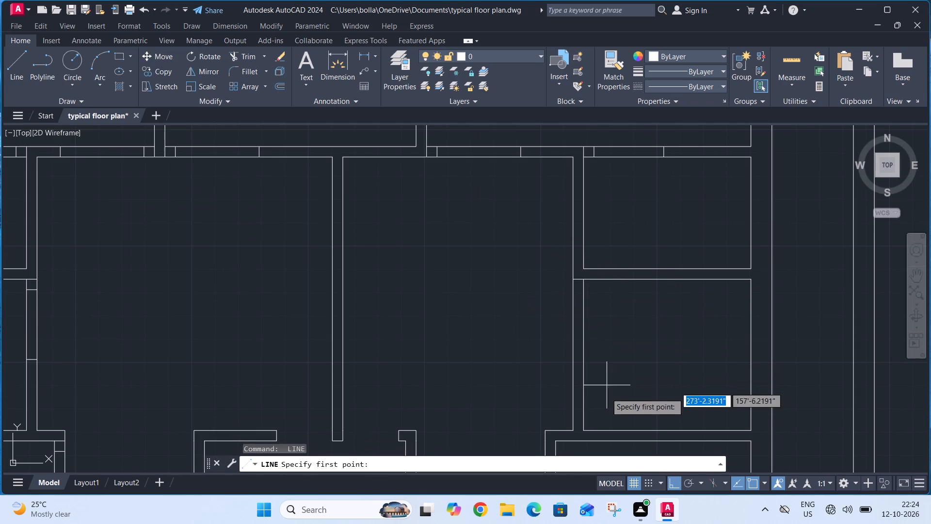
pyautogui.scroll(-2, 600, 358)
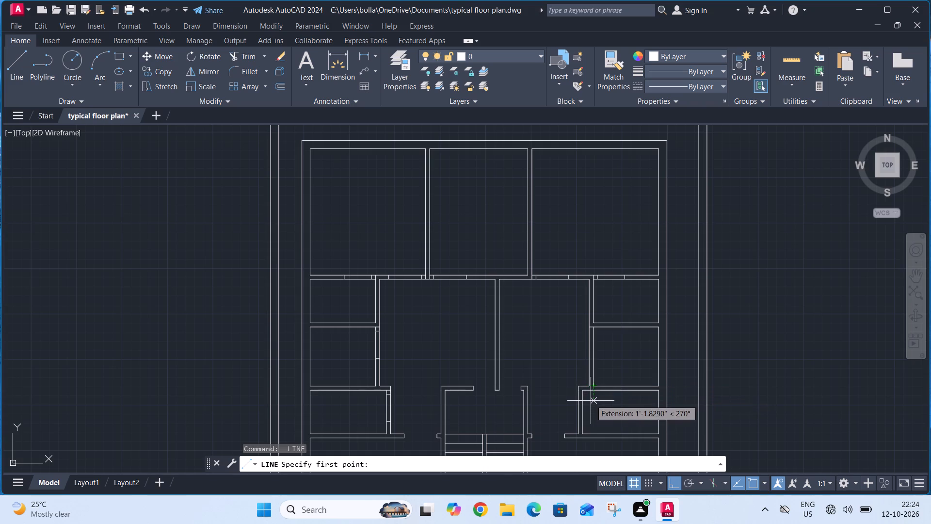
pyautogui.scroll(2, 591, 404)
pyautogui.click(572, 374)
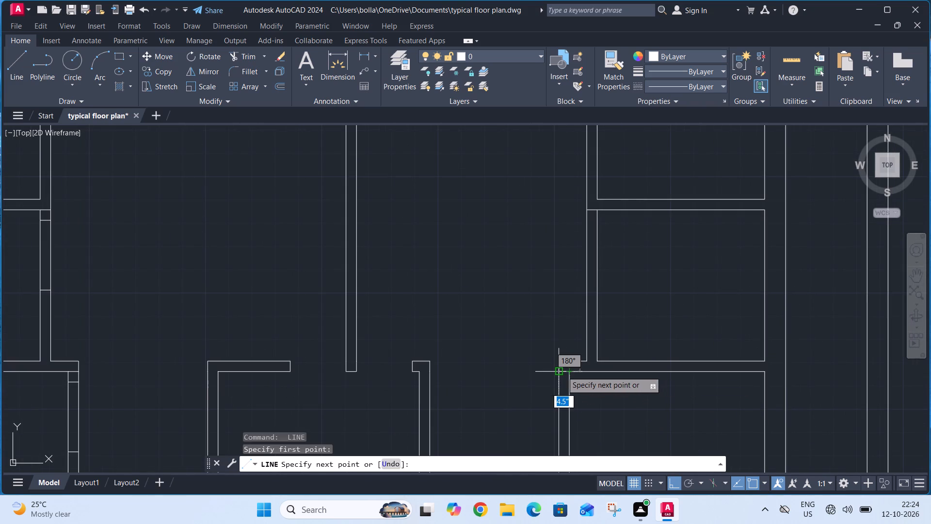
pyautogui.click(562, 371)
pyautogui.press('Escape')
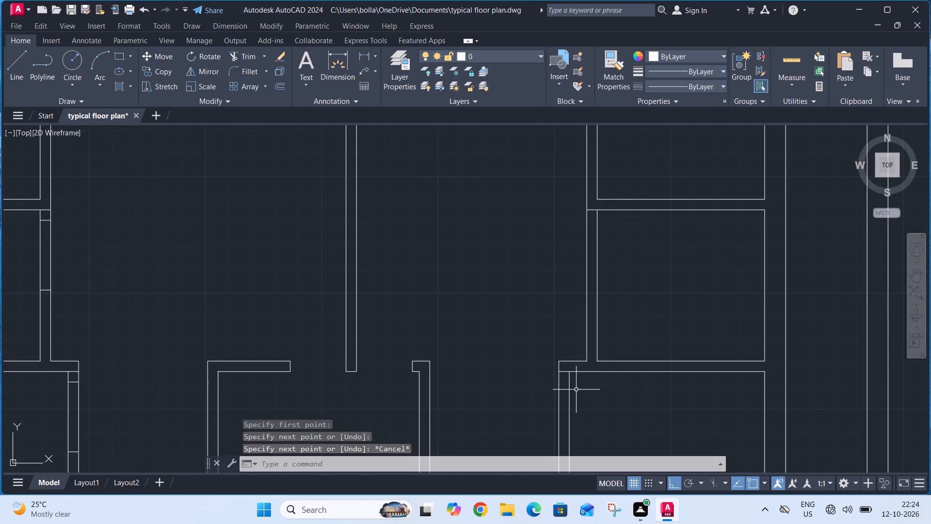
# Offset the short horizontal lines at the top left corners of the second and third small right-side rooms 4.5" downward.
pyautogui.write('o')
pyautogui.press('space')
pyautogui.write('4.5"')
pyautogui.press('Return')
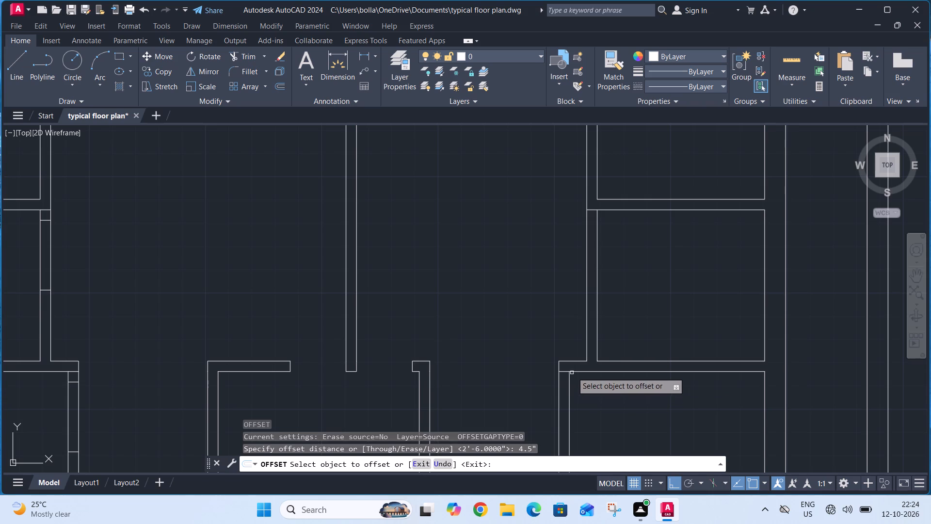
pyautogui.click(564, 371)
pyautogui.click(563, 380)
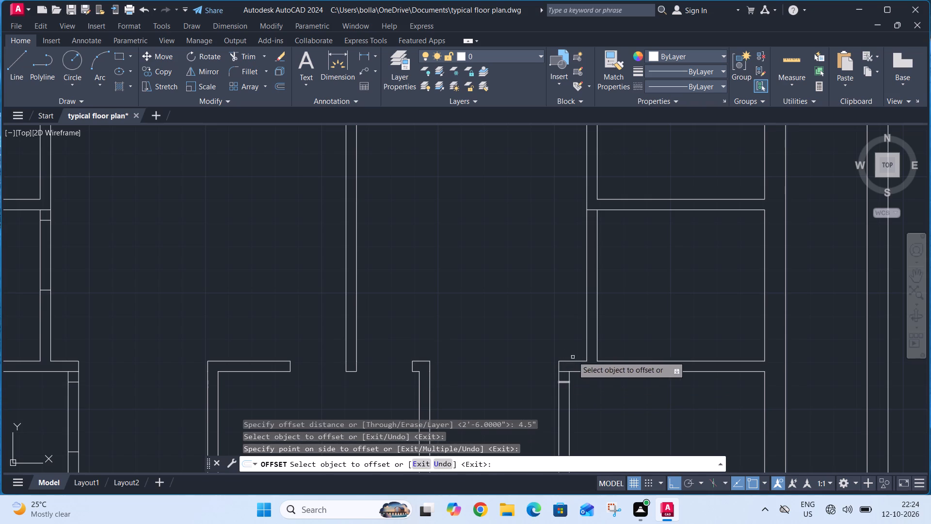
pyautogui.click(593, 210)
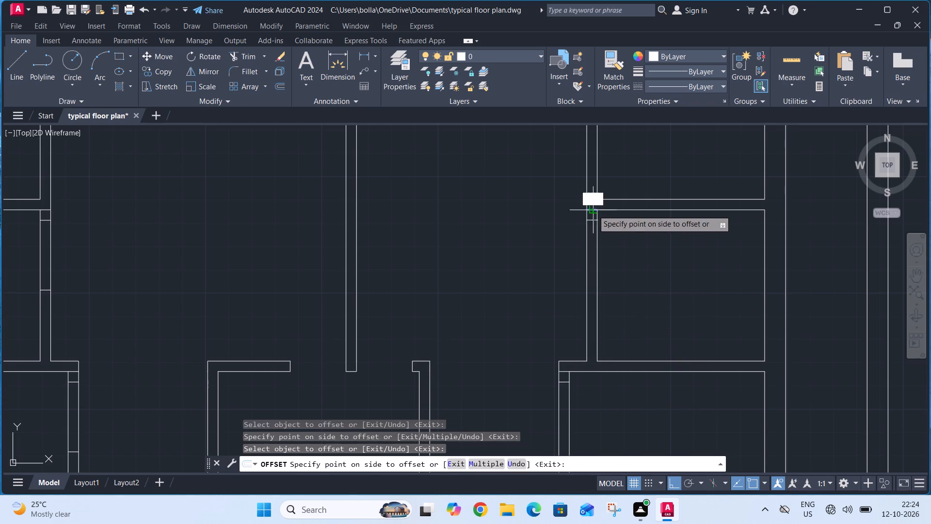
pyautogui.click(597, 233)
pyautogui.press('Escape')
# Offset the new jamb lines of the second and third small right-side rooms 2'6" further down to mark the other door jambs.
pyautogui.write('o 2\'6"')
pyautogui.press('Return')
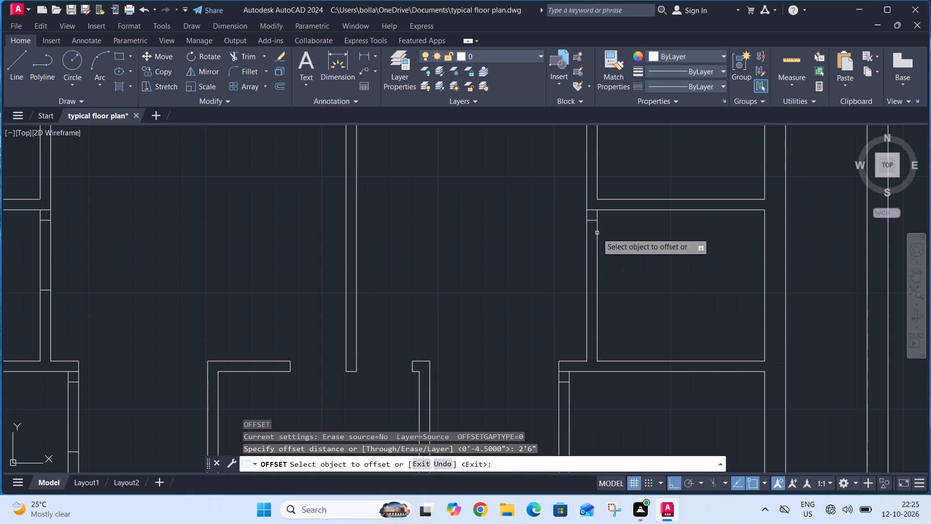
pyautogui.click(593, 218)
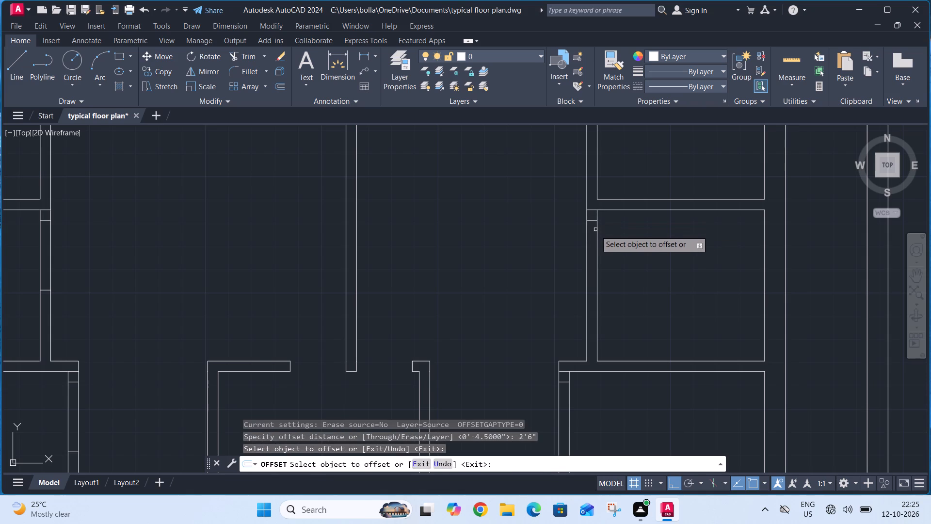
pyautogui.click(592, 219)
pyautogui.click(592, 243)
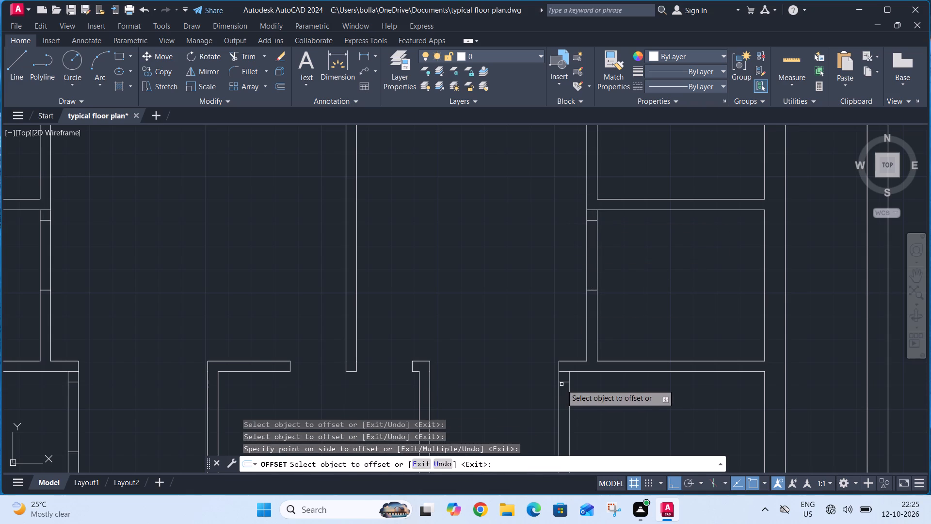
pyautogui.moveTo(562, 382); pyautogui.dragTo(563, 389)
pyautogui.click(563, 398)
pyautogui.press('Escape')
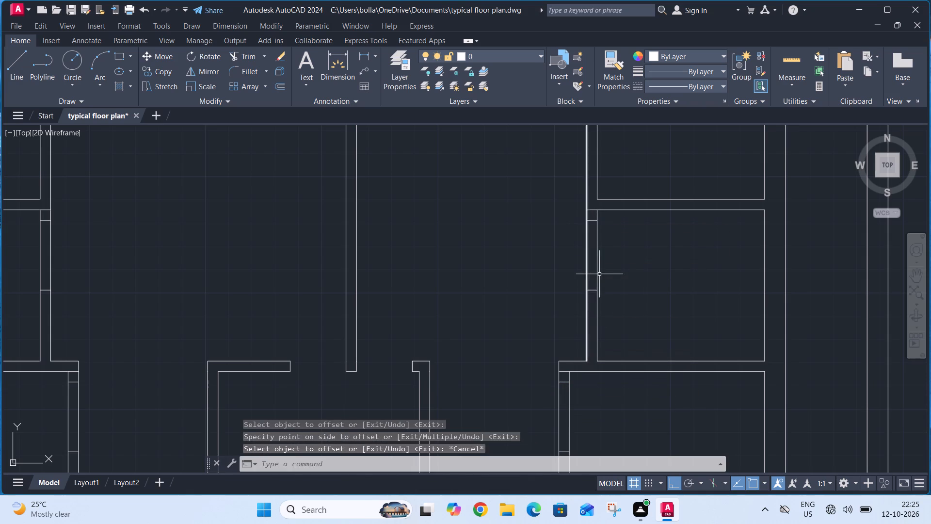
# Trim the wall lines between the third small left-side room's door jambs and remove the construction line at its top right corner.
pyautogui.scroll(-3, 600, 273)
pyautogui.moveTo(614, 356); pyautogui.dragTo(587, 335, button='middle')
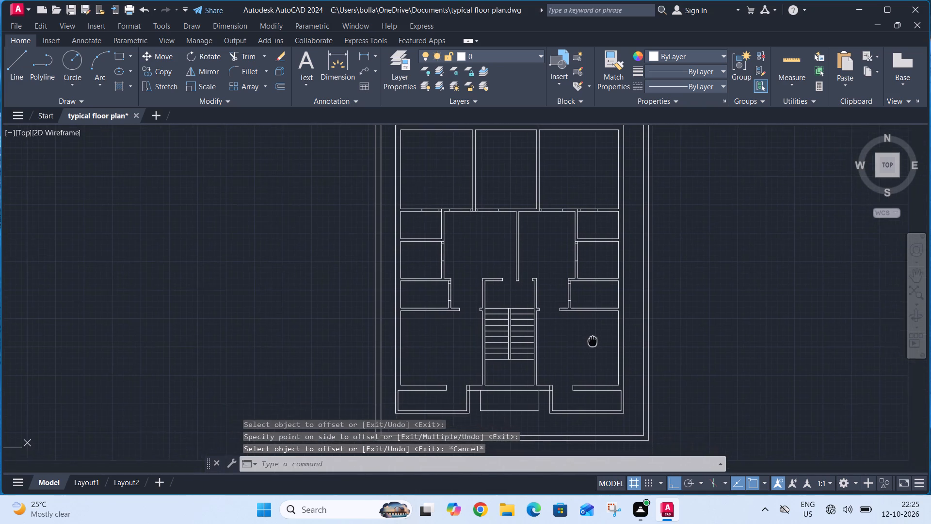
pyautogui.moveTo(587, 335); pyautogui.dragTo(584, 333, button='middle')
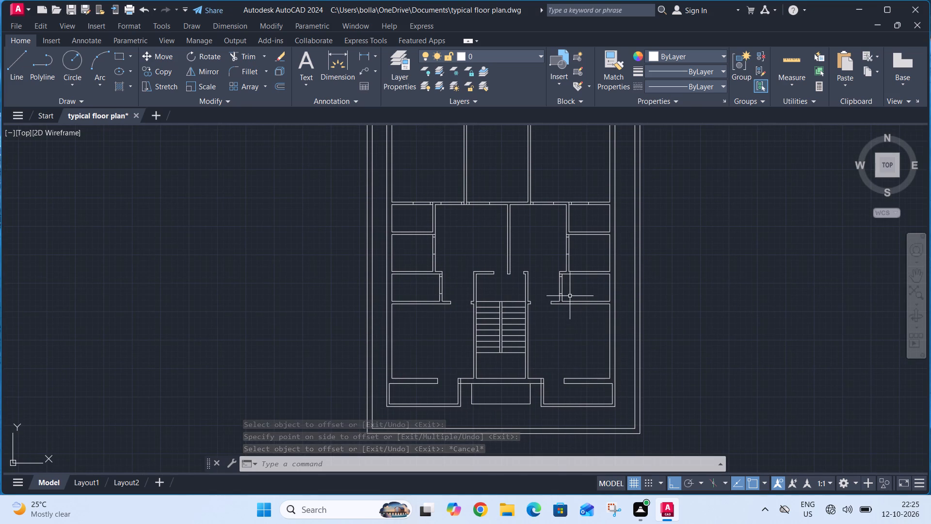
pyautogui.write('tr')
pyautogui.press('space')
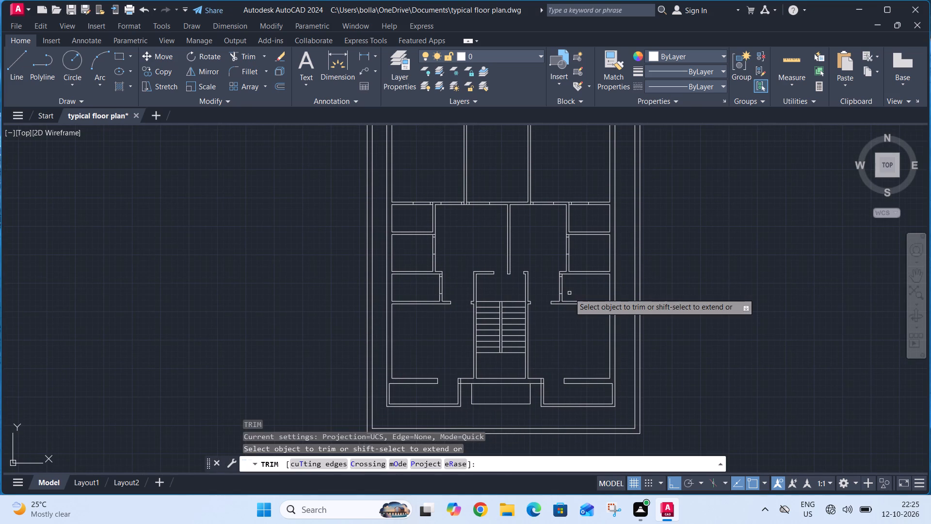
pyautogui.scroll(4, 442, 291)
pyautogui.click(451, 280)
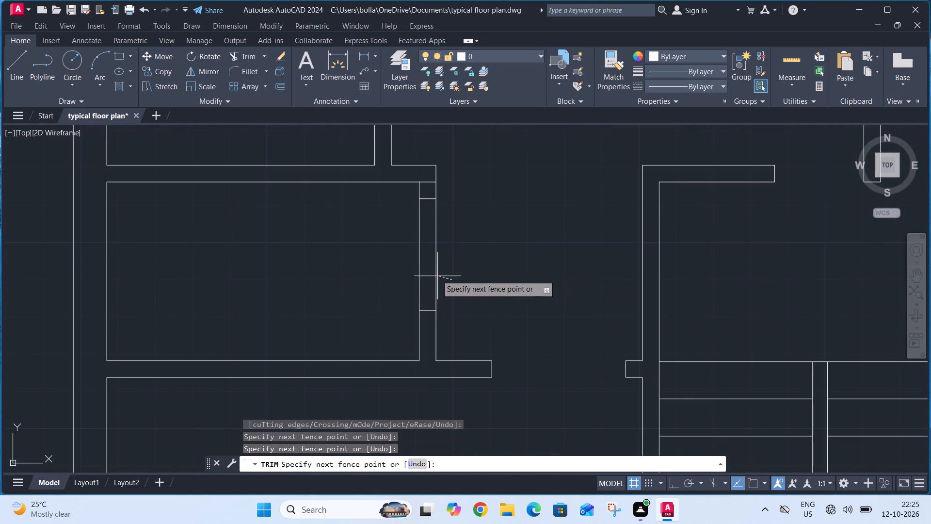
pyautogui.click(414, 272)
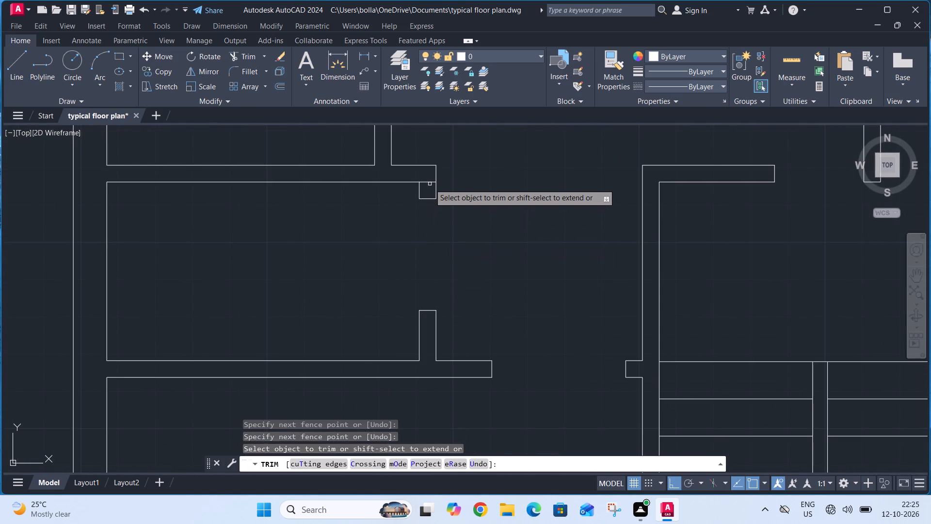
pyautogui.click(430, 183)
# Trim the second small left-side room's door opening in its right wall and remove the construction line at its top right corner.
pyautogui.scroll(-3, 540, 259)
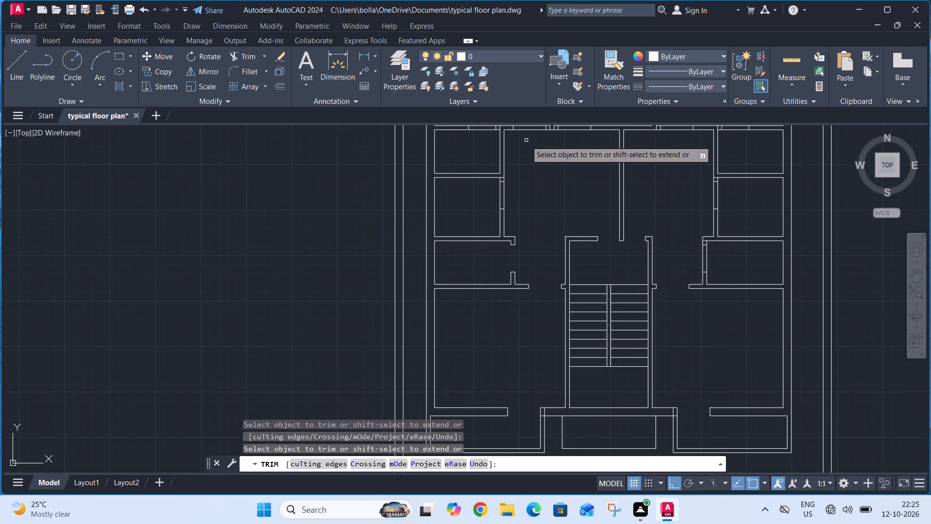
pyautogui.scroll(4, 500, 179)
pyautogui.click(517, 165)
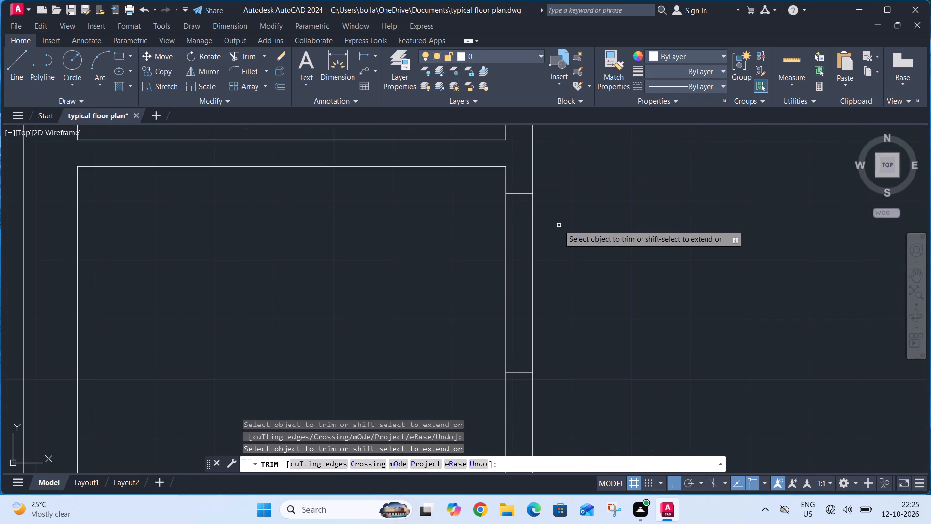
pyautogui.click(559, 227)
pyautogui.click(498, 231)
pyautogui.scroll(-3, 511, 232)
# Trim the door opening in the wall above the topmost small left-side room and remove the construction line at its top right corner.
pyautogui.moveTo(539, 212); pyautogui.dragTo(540, 229, button='middle')
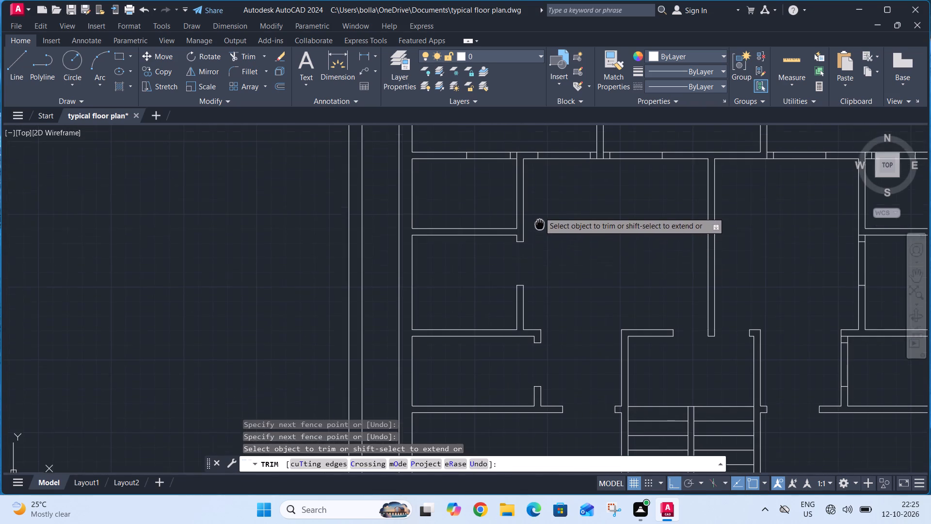
pyautogui.moveTo(540, 229); pyautogui.dragTo(545, 312, button='middle')
pyautogui.scroll(2, 522, 246)
pyautogui.click(531, 249)
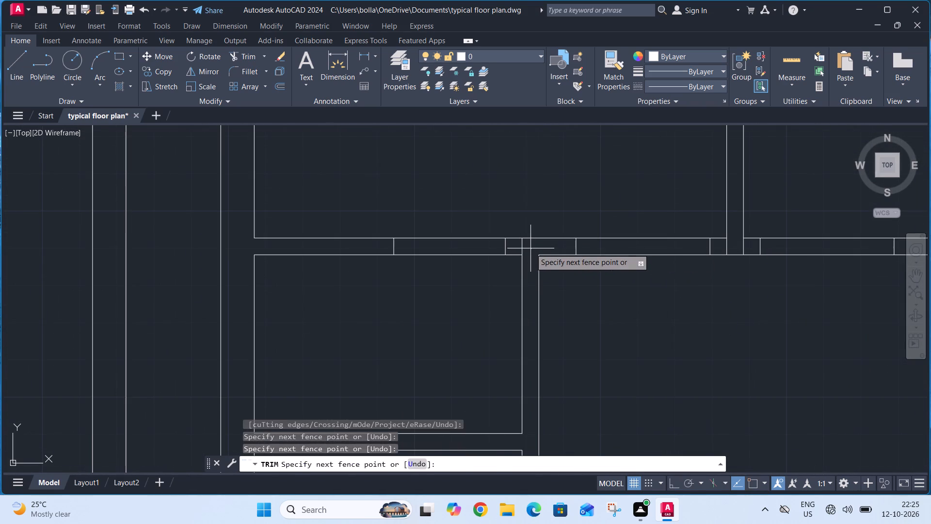
pyautogui.click(520, 247)
pyautogui.moveTo(464, 273); pyautogui.dragTo(469, 265)
pyautogui.click(467, 203)
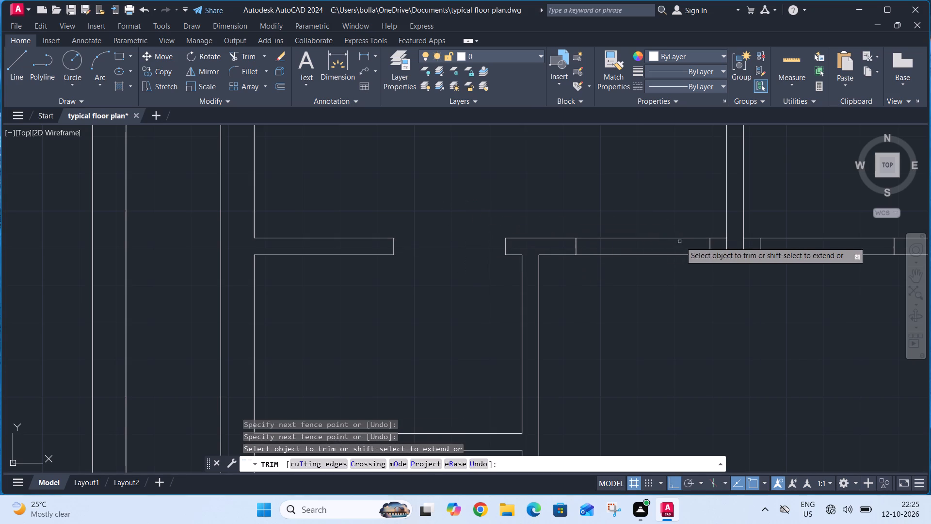
# Remove the construction lines below the left upper partition and trim the upper-left room's other door opening beside it.
pyautogui.scroll(2, 744, 247)
pyautogui.click(750, 246)
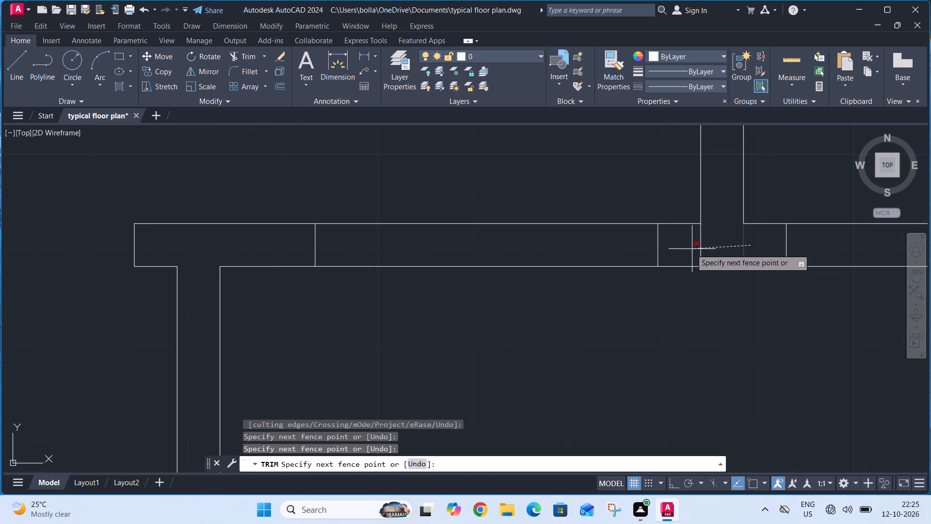
pyautogui.click(689, 249)
pyautogui.scroll(-1, 690, 246)
pyautogui.moveTo(594, 278); pyautogui.dragTo(594, 271)
pyautogui.click(594, 200)
# Trim the wall lines between the door jambs in the upper-middle room's bottom wall to open the doorway.
pyautogui.scroll(-4, 591, 212)
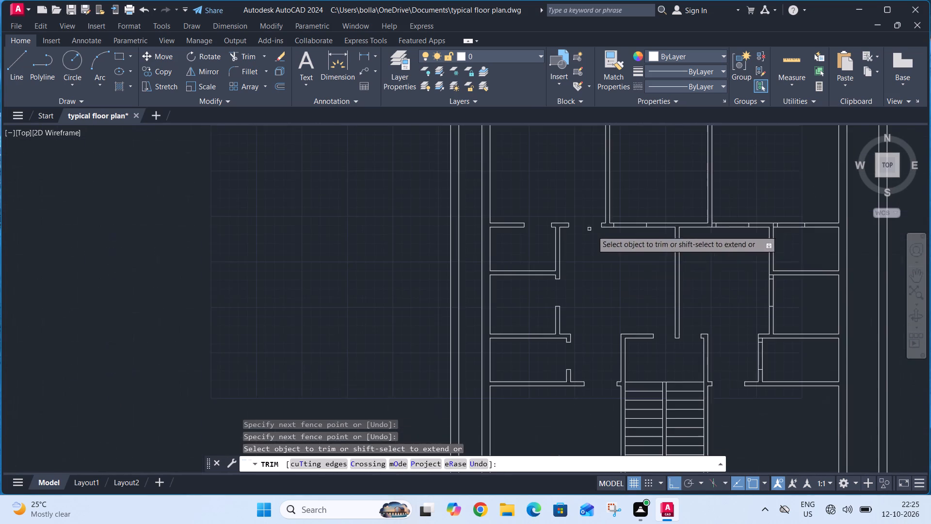
pyautogui.moveTo(646, 250); pyautogui.dragTo(626, 297, button='middle')
pyautogui.scroll(3, 613, 286)
pyautogui.moveTo(612, 285); pyautogui.dragTo(612, 280)
pyautogui.click(611, 196)
# Remove the construction line below the right upper partition and trim the upper-right room's door opening beside that partition.
pyautogui.scroll(-3, 602, 227)
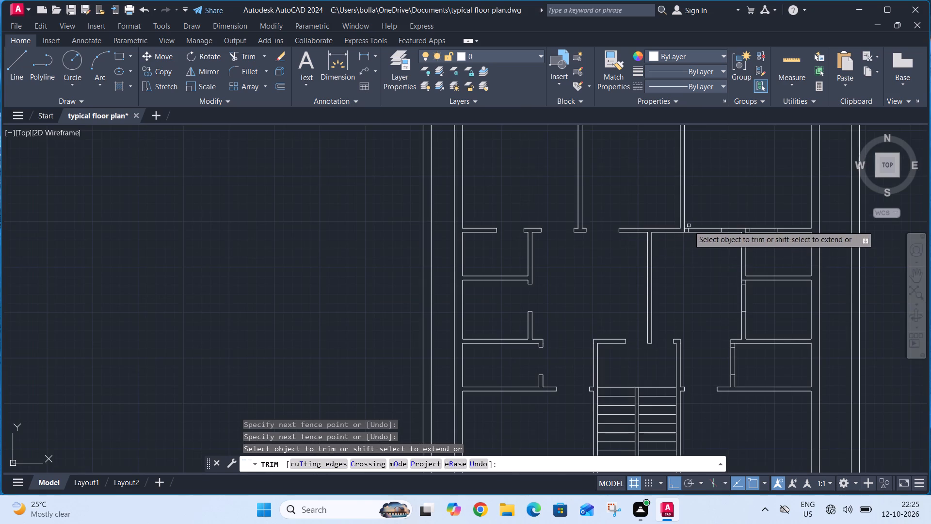
pyautogui.scroll(3, 685, 230)
pyautogui.click(687, 230)
pyautogui.click(735, 262)
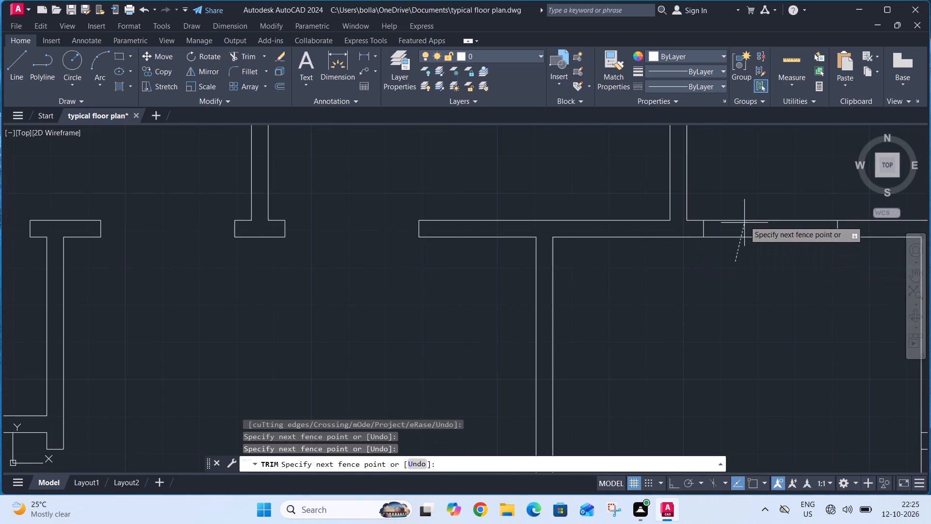
pyautogui.click(746, 204)
# Remove the construction line at the topmost small right-side room's top left corner and trim the door opening above that room.
pyautogui.scroll(-2, 730, 229)
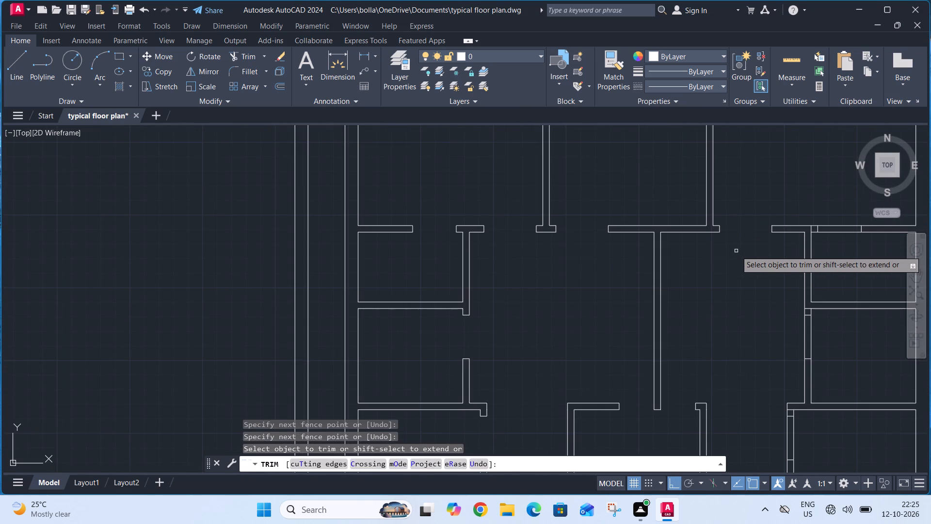
pyautogui.moveTo(736, 251); pyautogui.dragTo(545, 289, button='middle')
pyautogui.scroll(3, 619, 270)
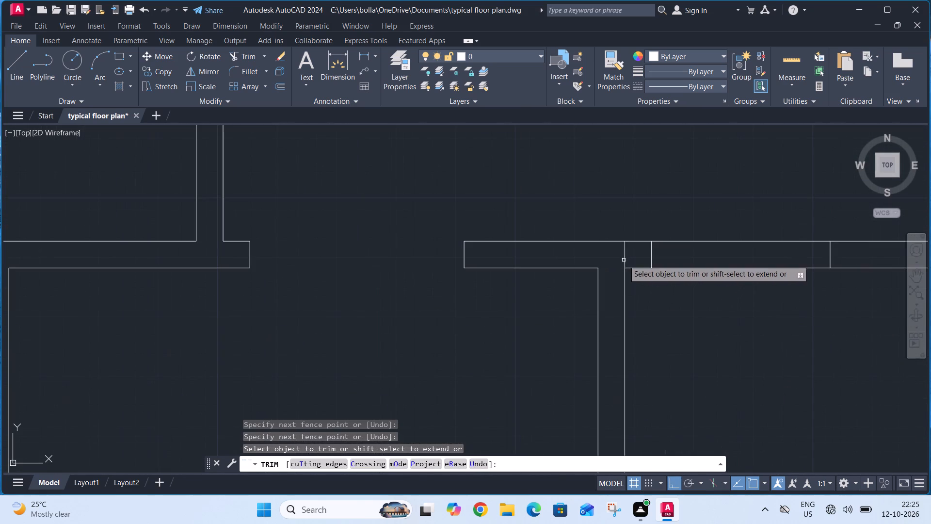
pyautogui.click(624, 260)
pyautogui.moveTo(686, 293); pyautogui.dragTo(692, 285)
pyautogui.click(705, 219)
# Remove the construction line at the second small right-side room's top left corner and trim its door opening in the left wall.
pyautogui.scroll(-1, 713, 199)
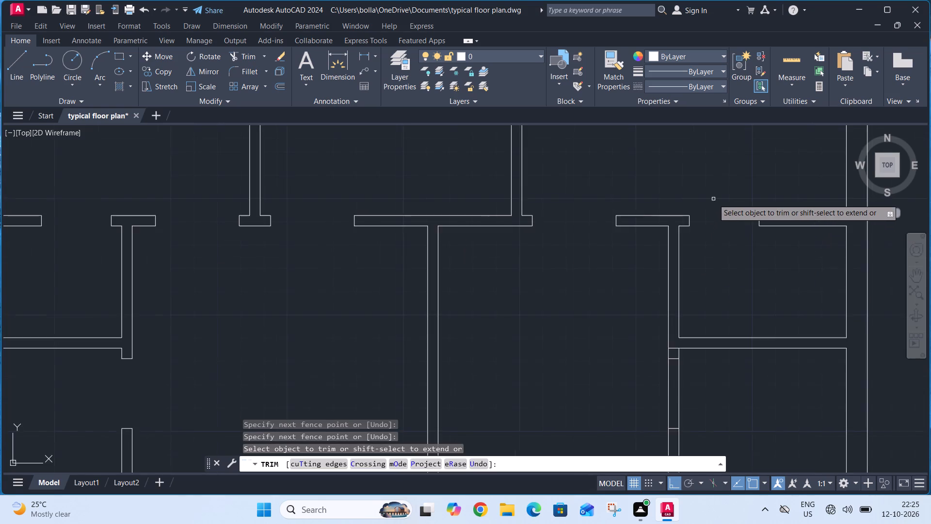
pyautogui.scroll(-2, 713, 199)
pyautogui.scroll(3, 690, 299)
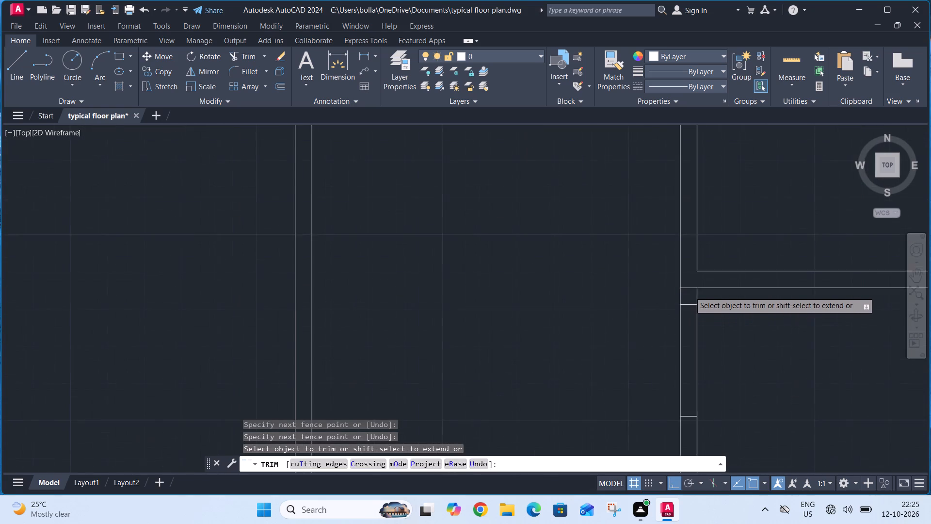
pyautogui.click(691, 286)
pyautogui.scroll(-2, 690, 261)
pyautogui.click(710, 311)
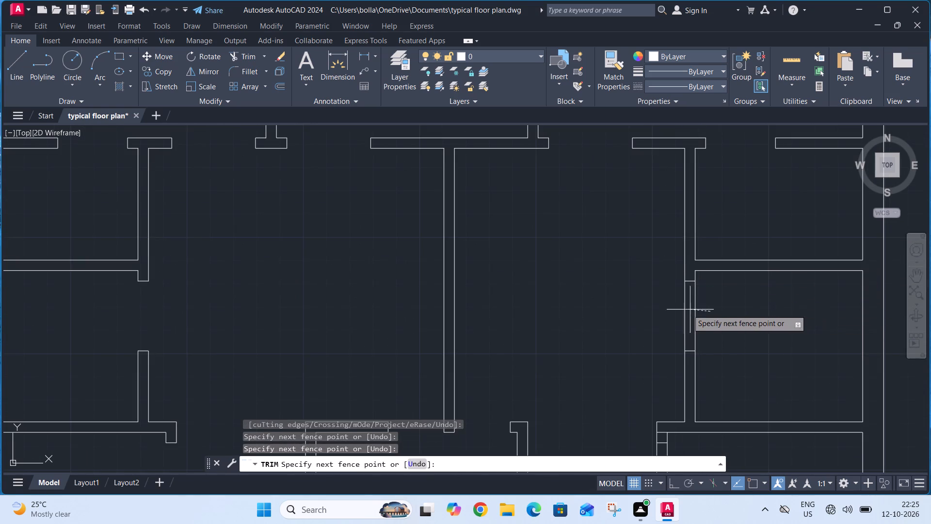
pyautogui.click(667, 310)
# Remove the construction line at the third small right-side room's top left corner and trim its door opening in the left wall.
pyautogui.scroll(-2, 666, 252)
pyautogui.scroll(4, 663, 323)
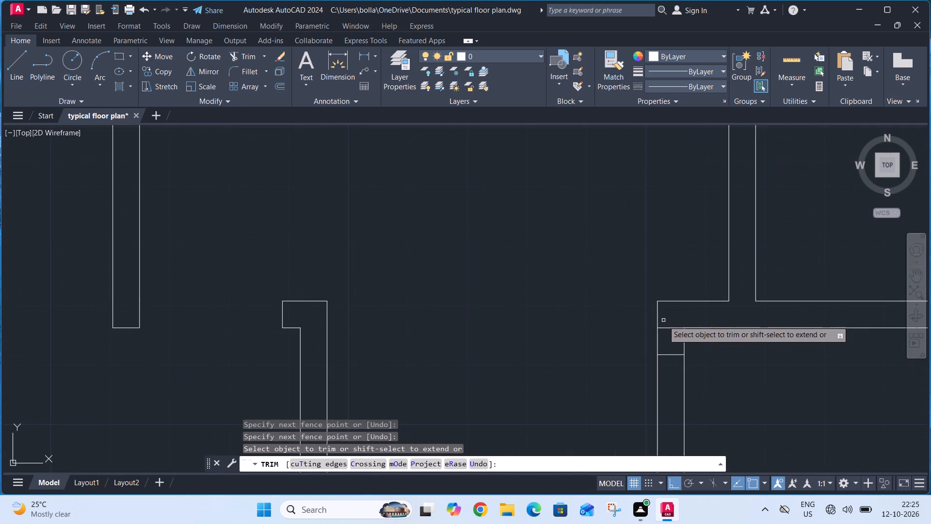
pyautogui.click(663, 327)
pyautogui.scroll(-3, 676, 288)
pyautogui.click(695, 327)
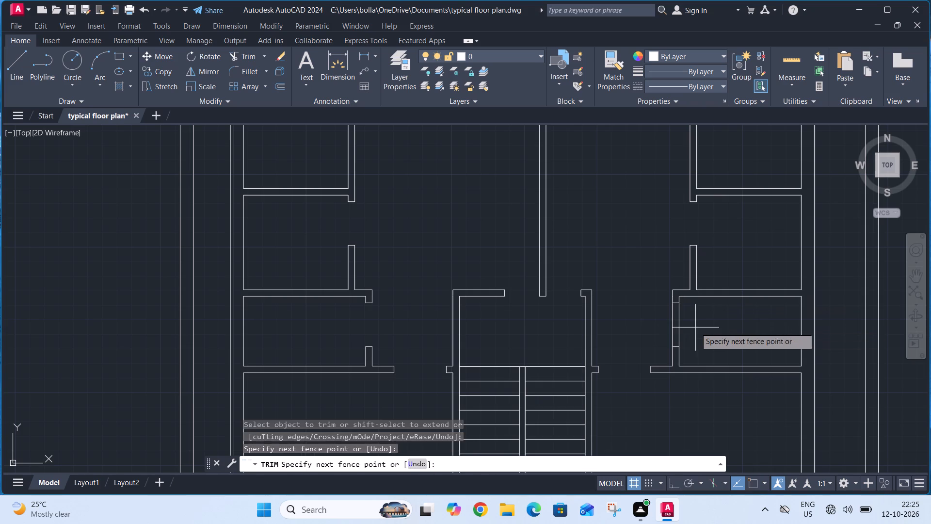
pyautogui.click(657, 324)
pyautogui.press('Escape')
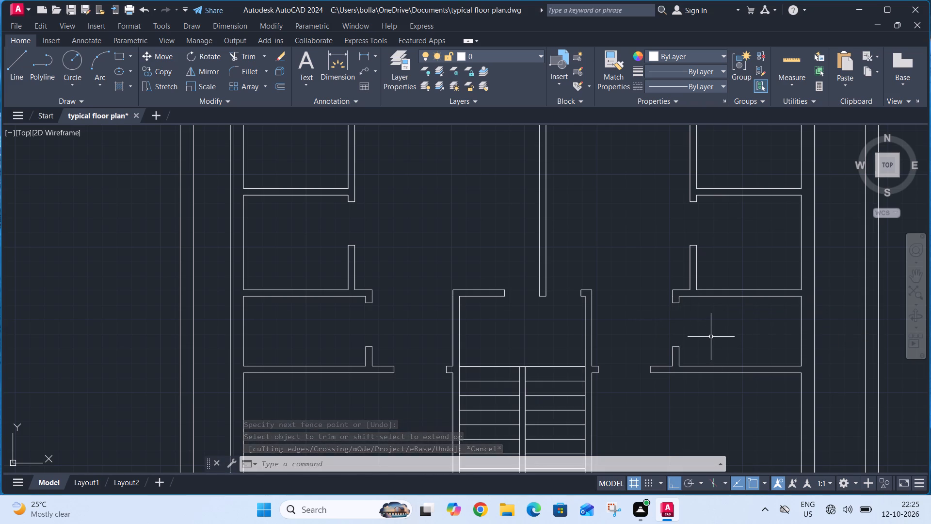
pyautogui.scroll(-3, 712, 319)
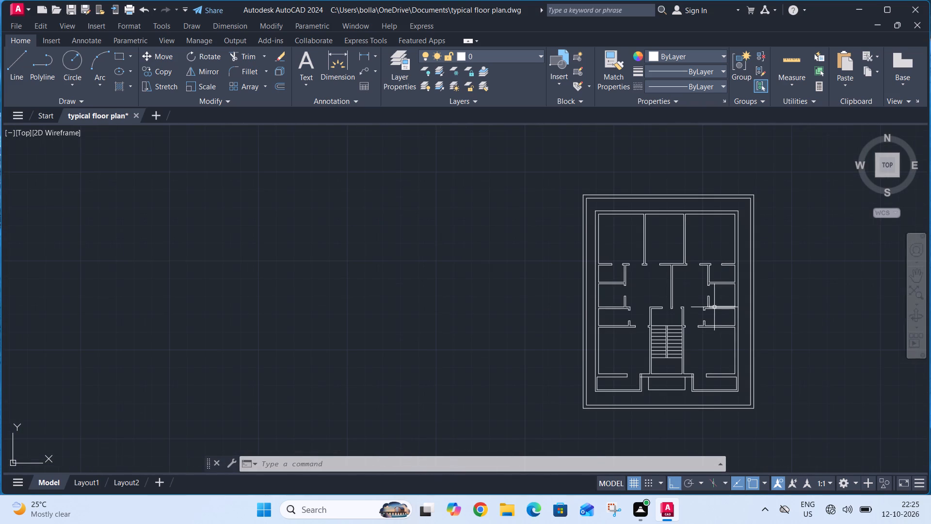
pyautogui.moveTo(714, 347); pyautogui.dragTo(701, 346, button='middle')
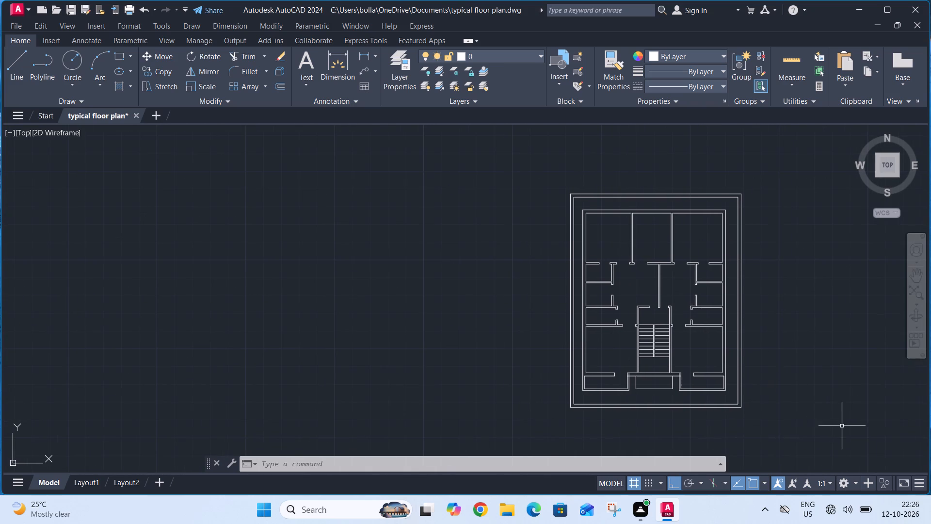
# Delete the four inner lines of the double plot boundary around the typical floor plan.
pyautogui.moveTo(688, 344); pyautogui.dragTo(536, 340, button='middle')
pyautogui.scroll(1, 688, 344)
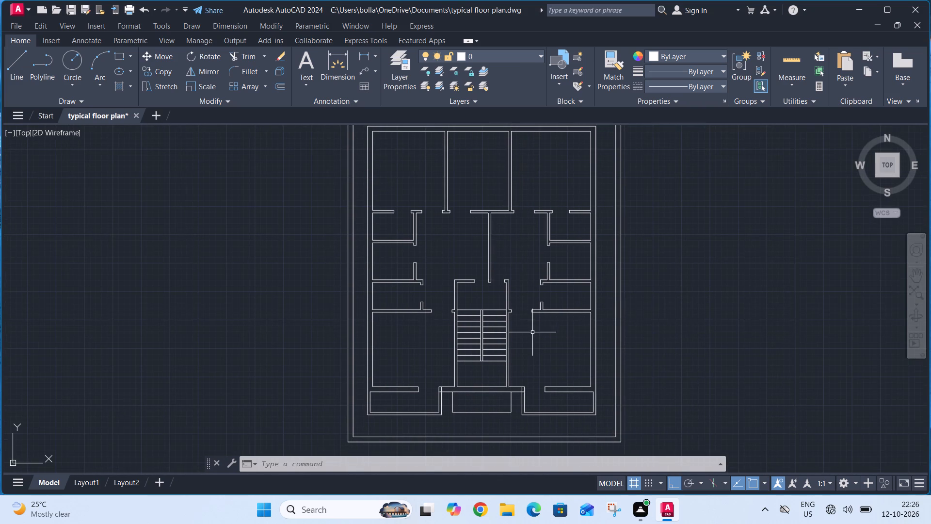
pyautogui.scroll(-1, 532, 322)
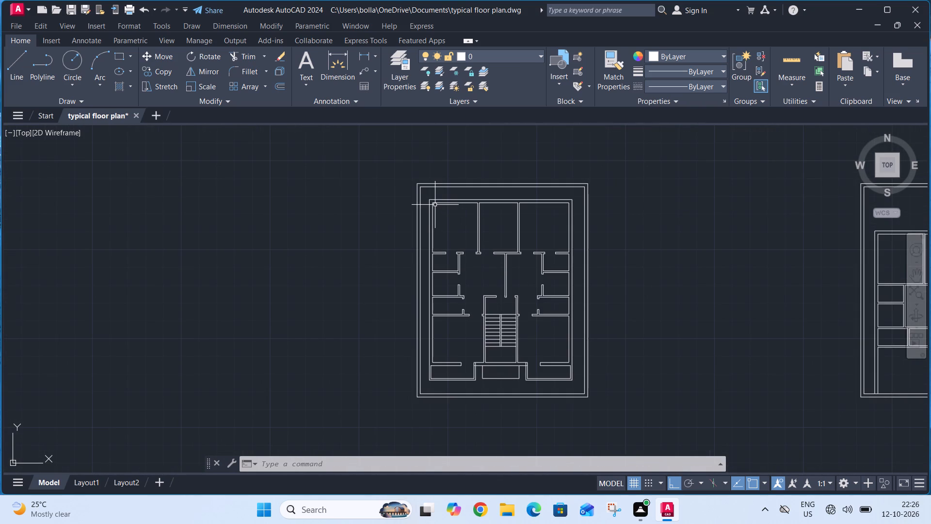
pyautogui.scroll(2, 434, 205)
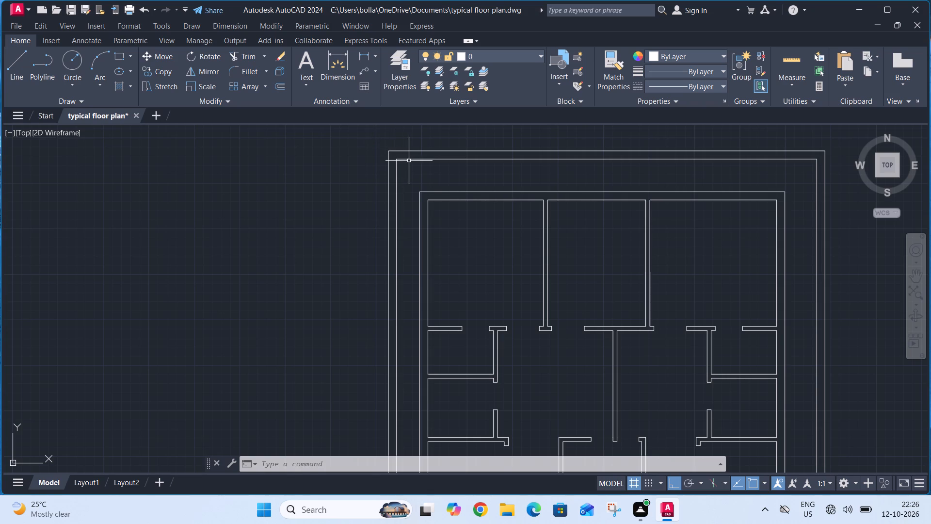
pyautogui.click(412, 159)
pyautogui.click(396, 185)
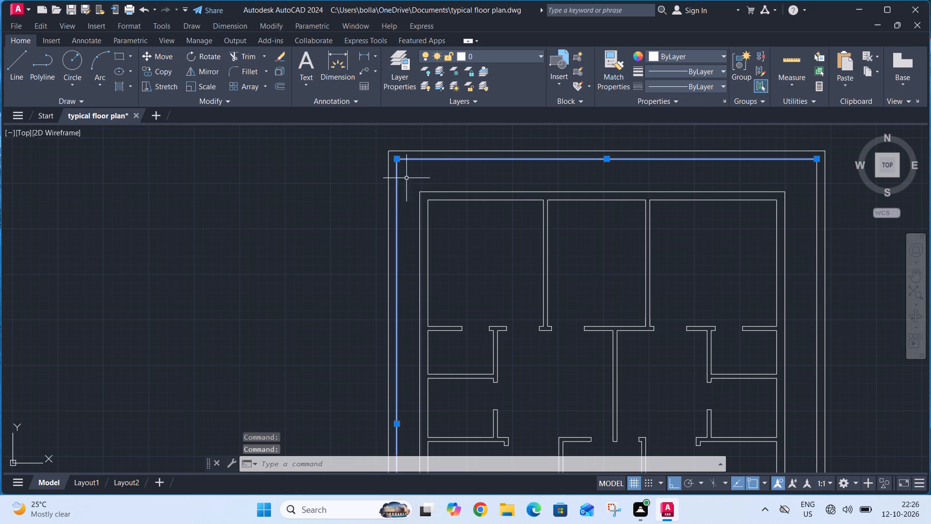
pyautogui.scroll(-3, 433, 112)
pyautogui.scroll(-2, 515, 178)
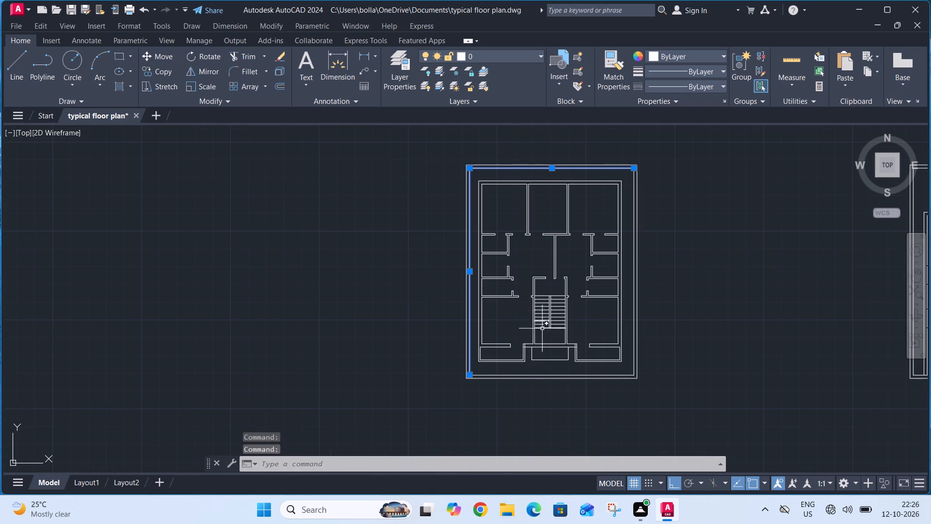
pyautogui.scroll(3, 538, 376)
pyautogui.click(539, 374)
pyautogui.scroll(-4, 543, 367)
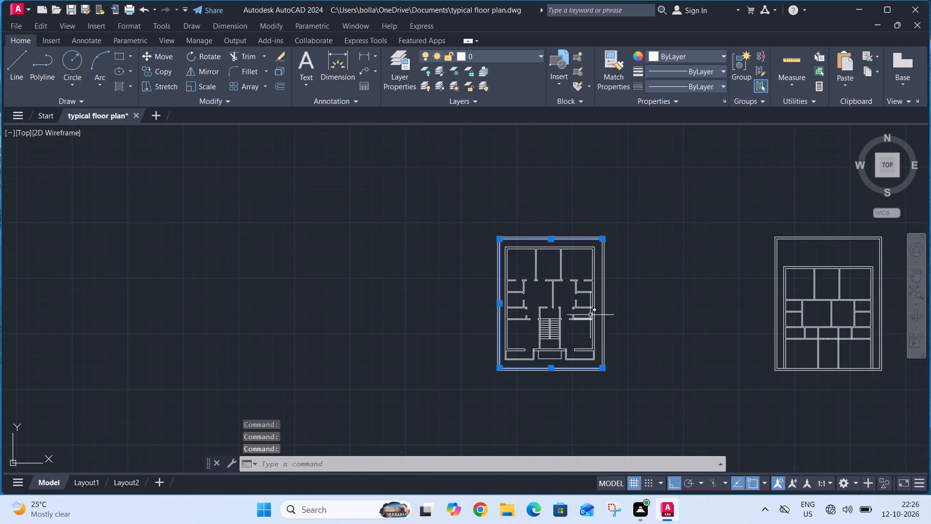
pyautogui.scroll(4, 599, 307)
pyautogui.click(622, 307)
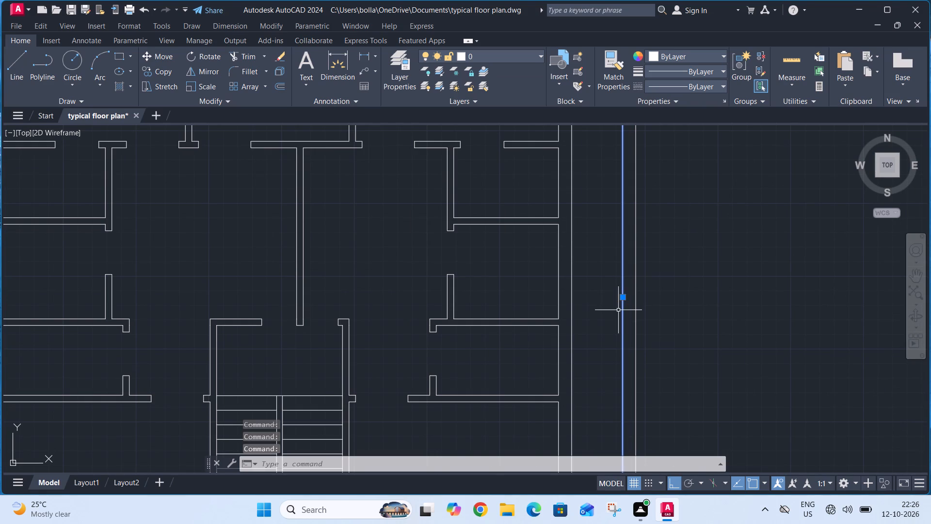
pyautogui.press('Delete')
pyautogui.scroll(-3, 617, 306)
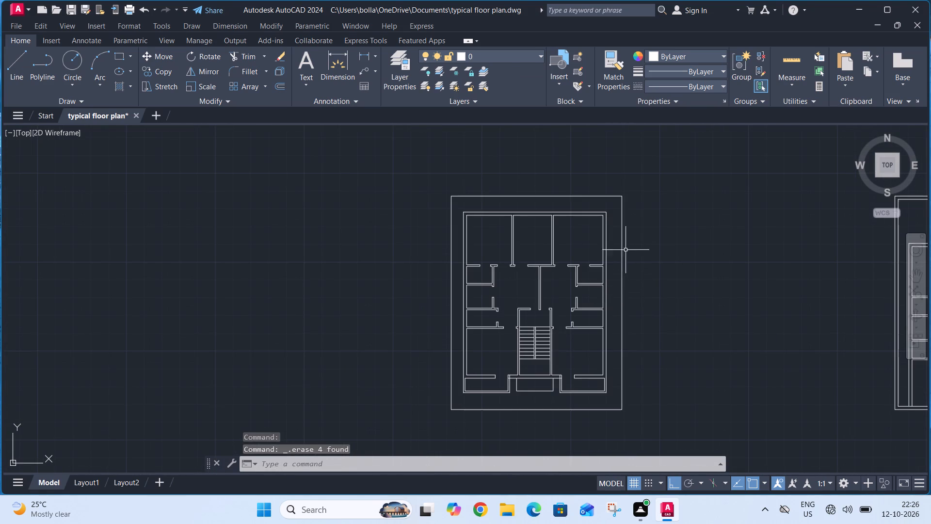
# Load the ISO dash linetype ACAD_ISO02W100 and make it the current linetype.
pyautogui.click(679, 86)
pyautogui.click(674, 139)
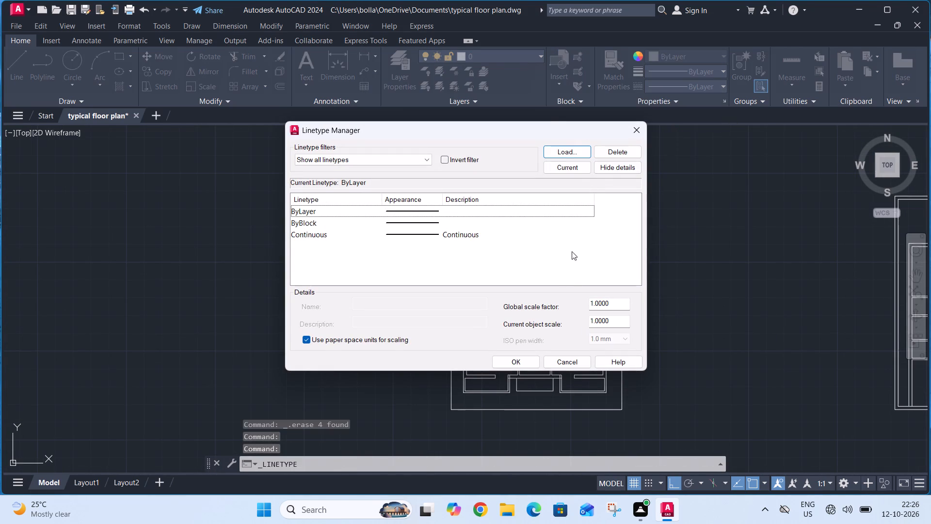
pyautogui.click(565, 151)
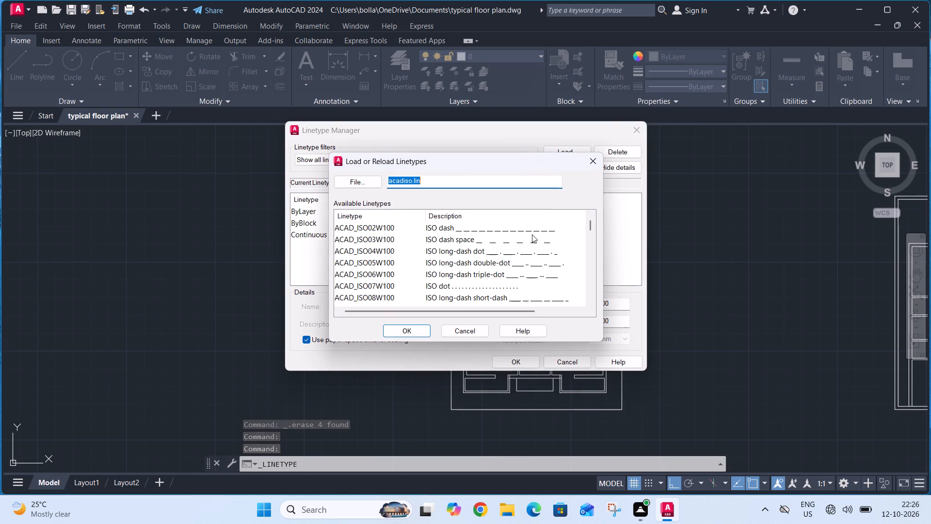
pyautogui.click(533, 231)
pyautogui.click(424, 335)
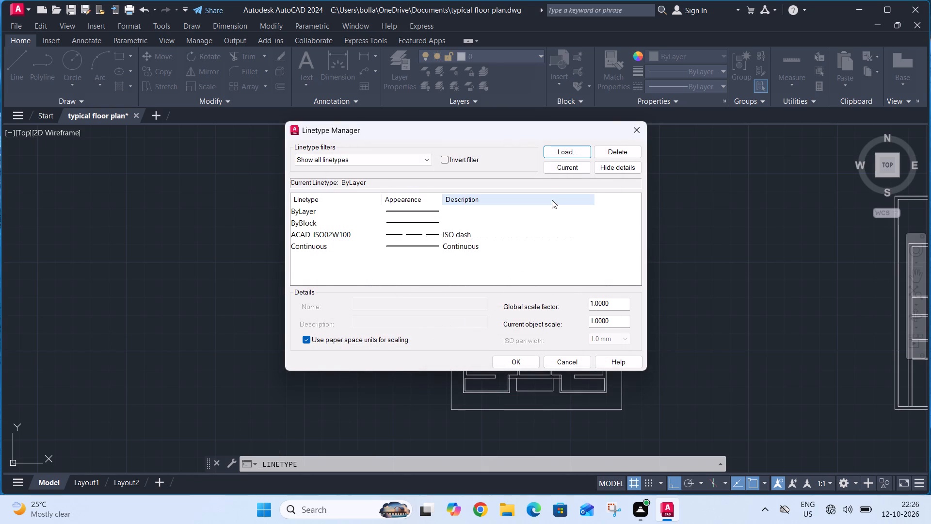
pyautogui.click(530, 236)
pyautogui.click(521, 362)
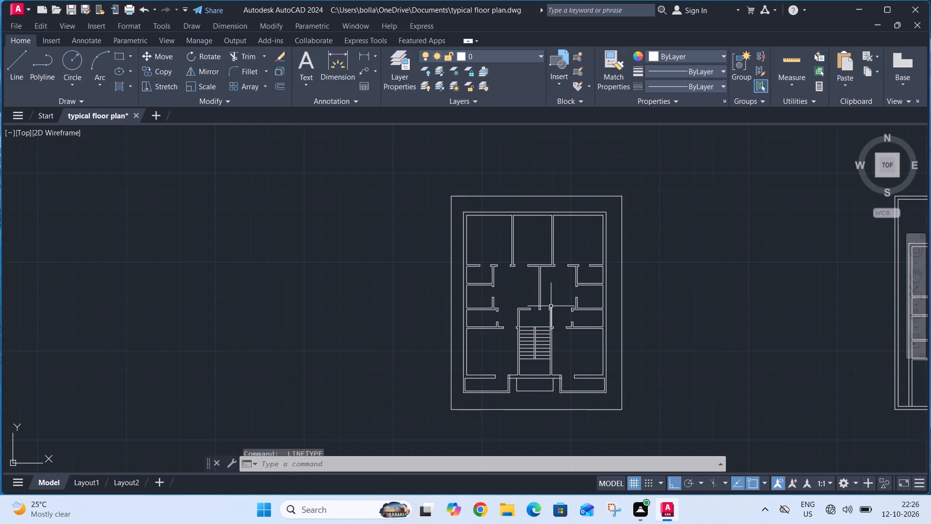
pyautogui.click(667, 86)
pyautogui.click(671, 125)
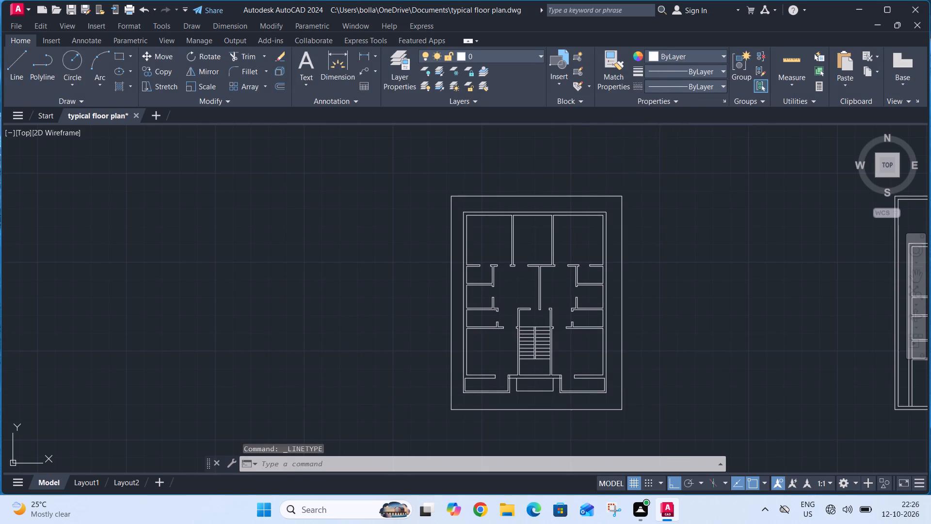
# Apply the ACAD_ISO02W100 dashed linetype to the right-hand plot boundary line.
pyautogui.click(623, 197)
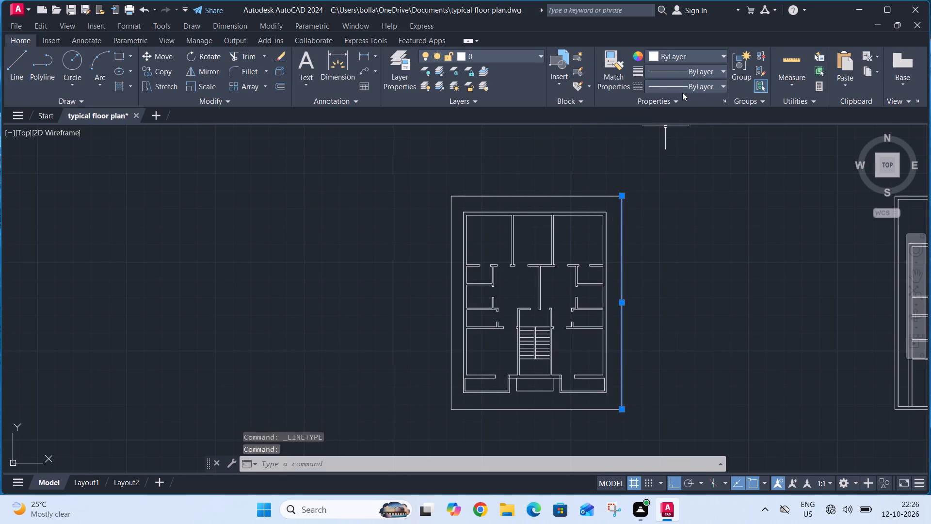
pyautogui.click(683, 91)
pyautogui.click(682, 124)
pyautogui.press('Escape')
# Match the dashed right boundary line's properties onto the top, left and bottom plot boundary lines.
pyautogui.click(614, 84)
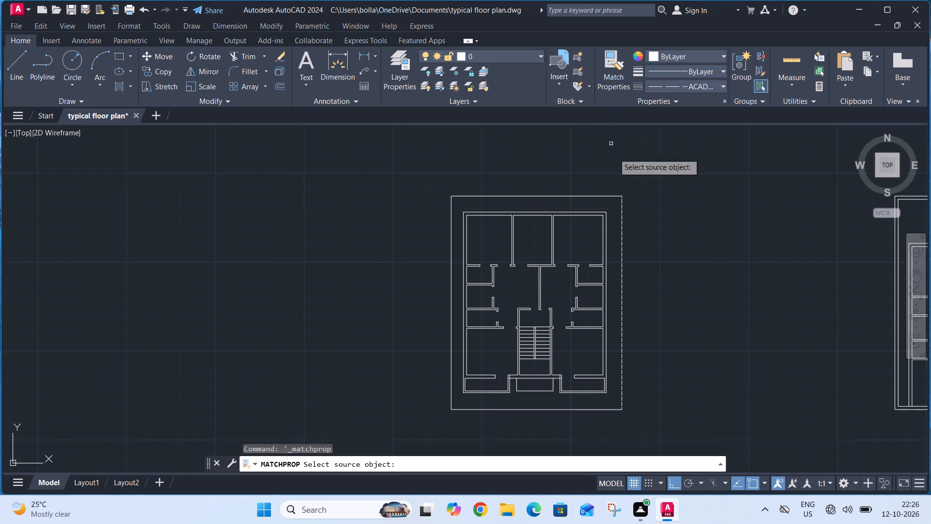
pyautogui.click(623, 229)
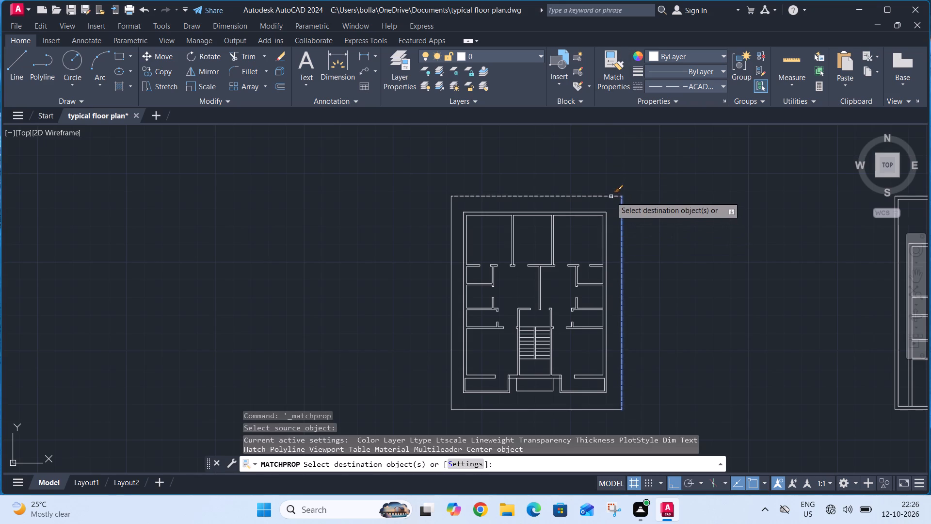
pyautogui.click(608, 196)
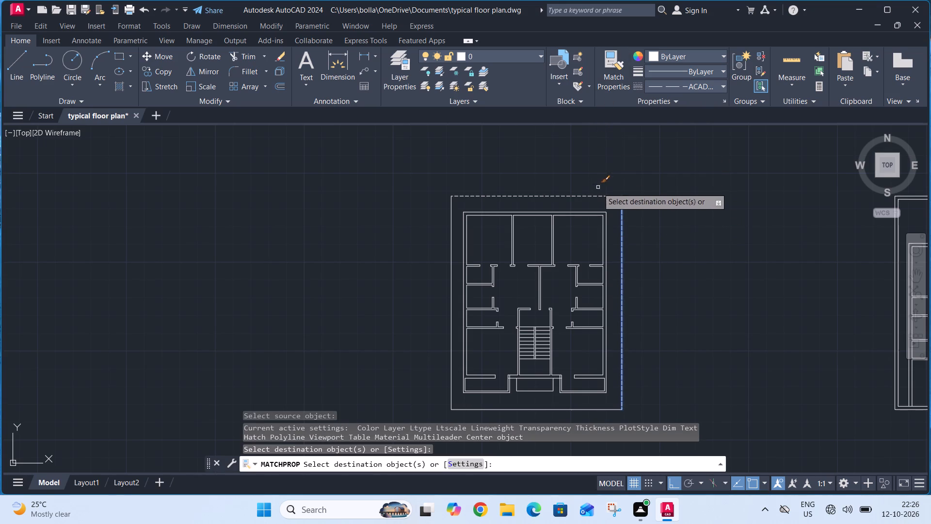
pyautogui.click(451, 323)
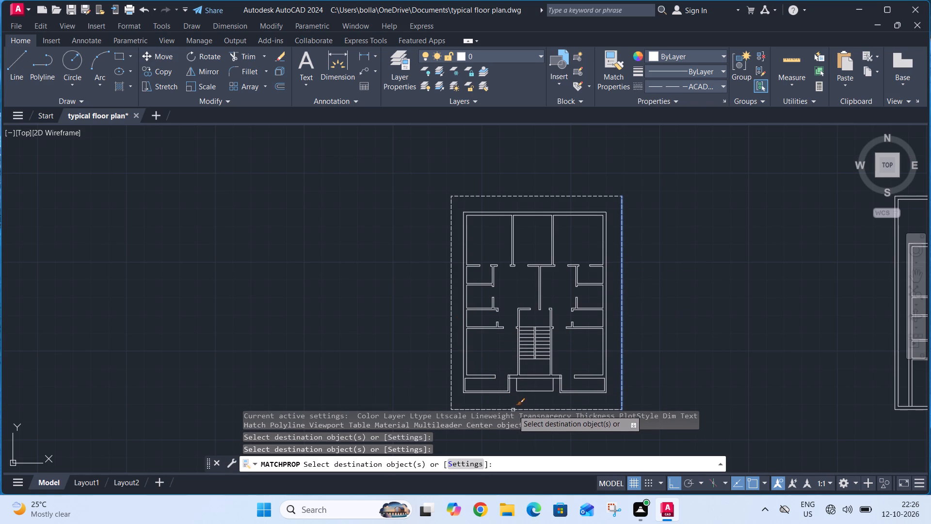
pyautogui.click(513, 409)
pyautogui.press('Return')
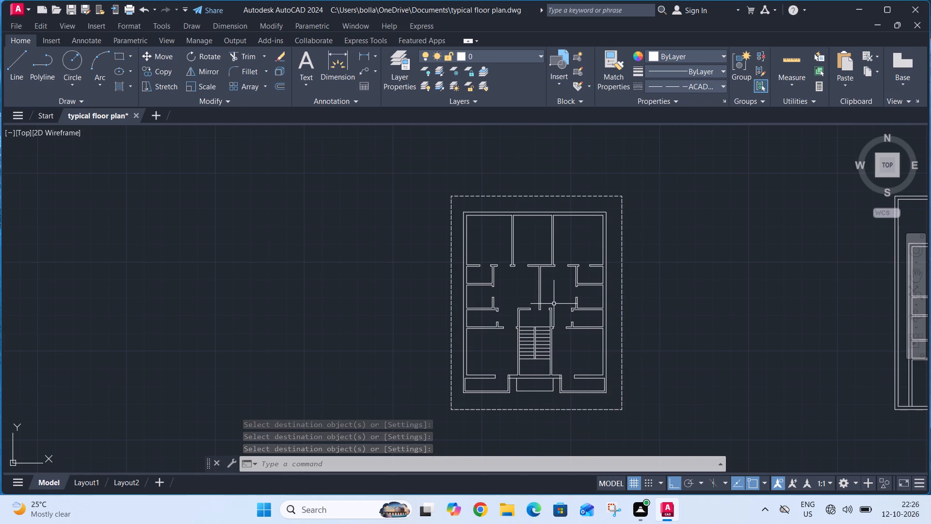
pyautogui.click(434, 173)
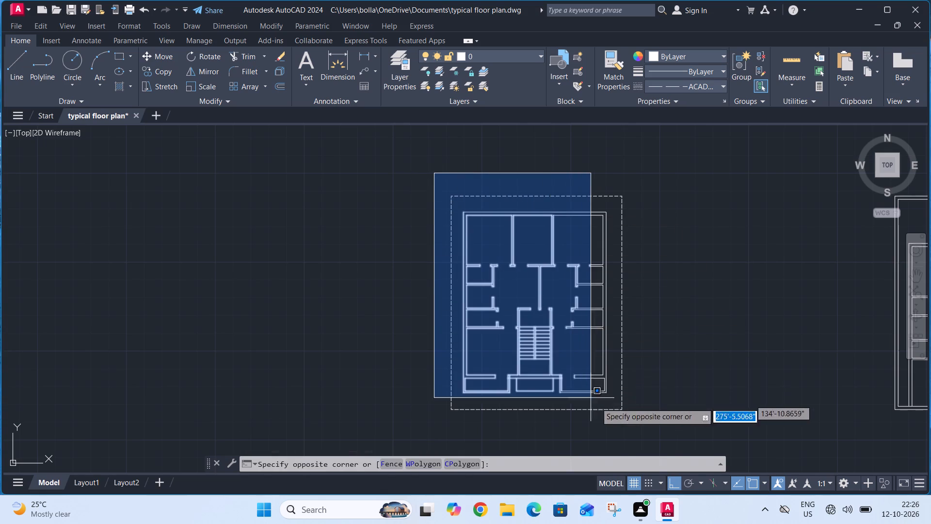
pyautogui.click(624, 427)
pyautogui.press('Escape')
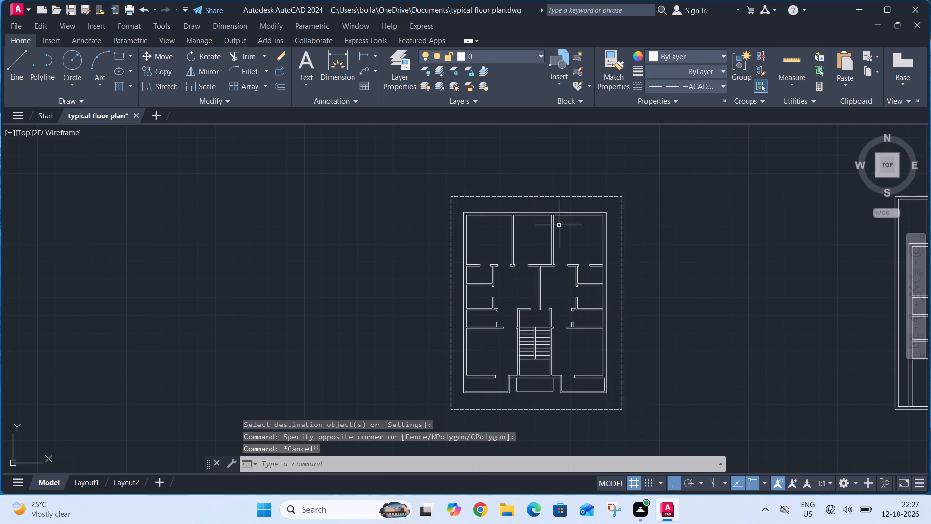
# Create four new layers named wall, doors, windows and text.
pyautogui.click(407, 78)
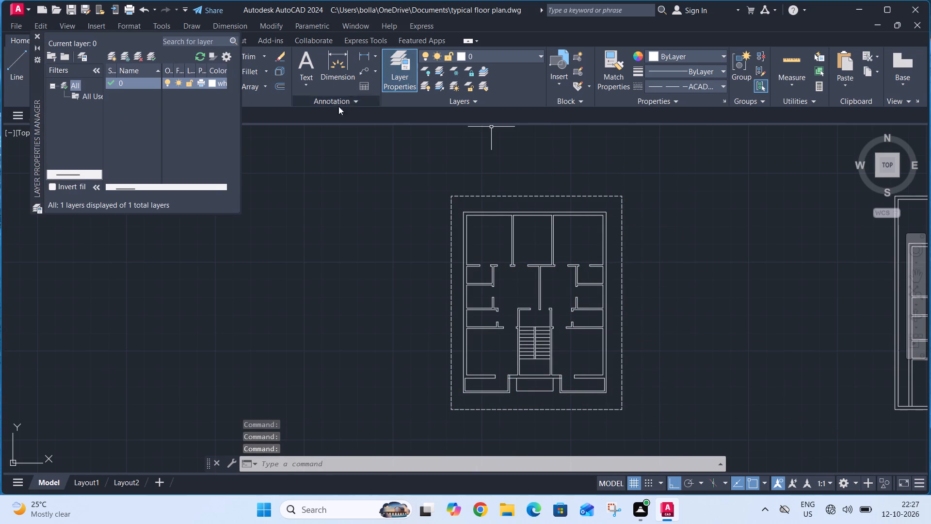
pyautogui.click(124, 56)
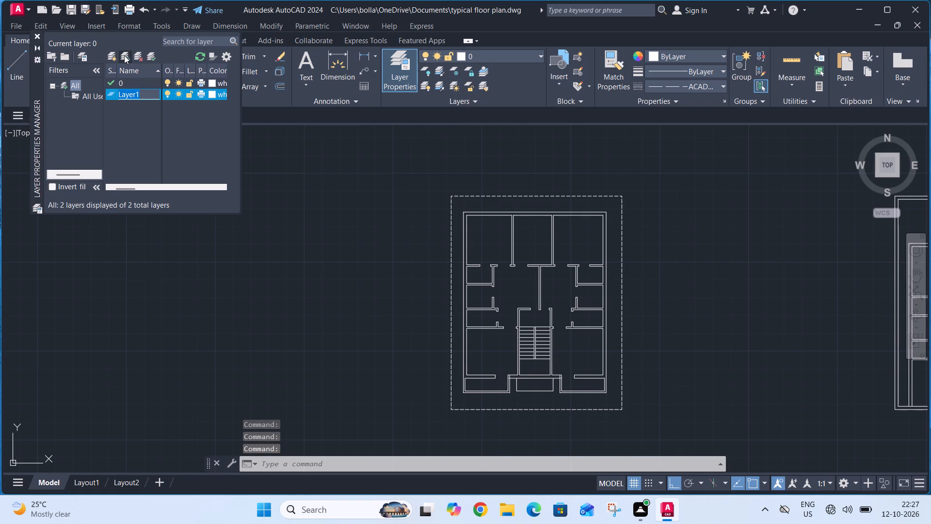
pyautogui.press('BackSpace')
pyautogui.write('wall')
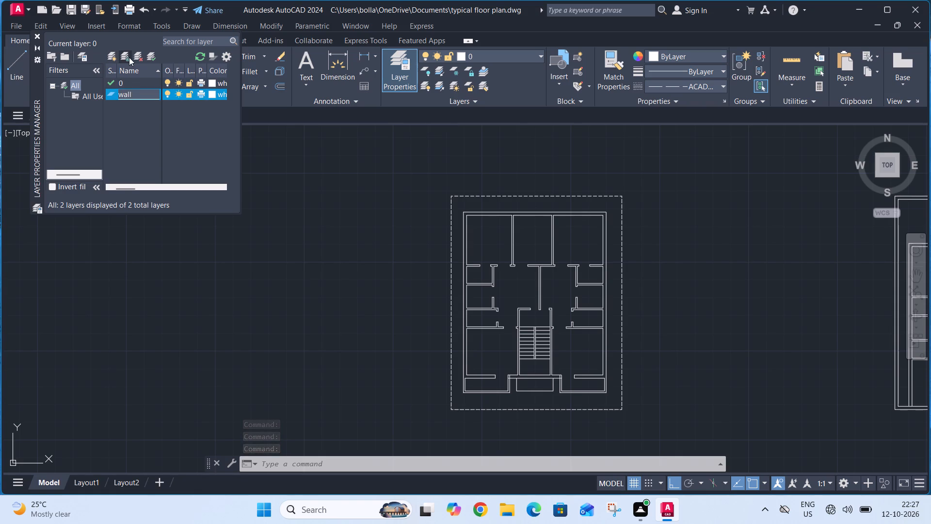
pyautogui.click(129, 57)
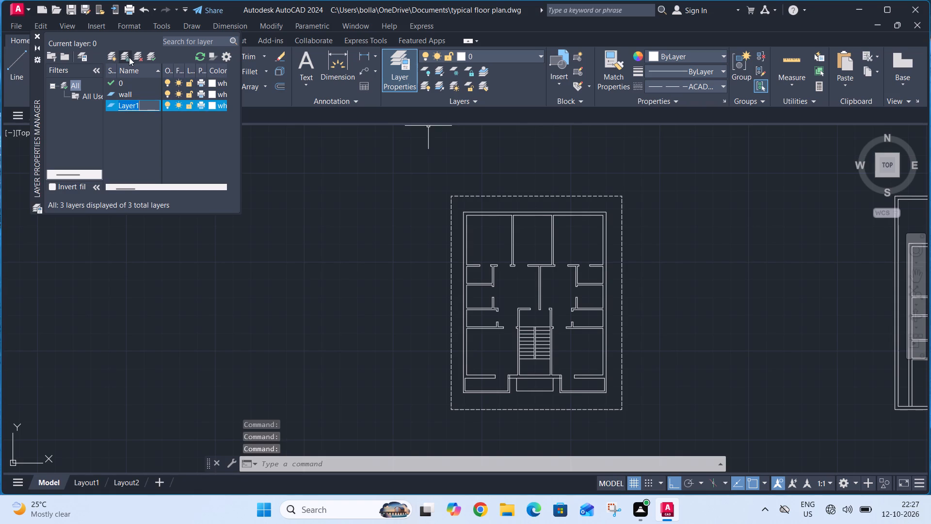
pyautogui.press('BackSpace')
pyautogui.write('doors')
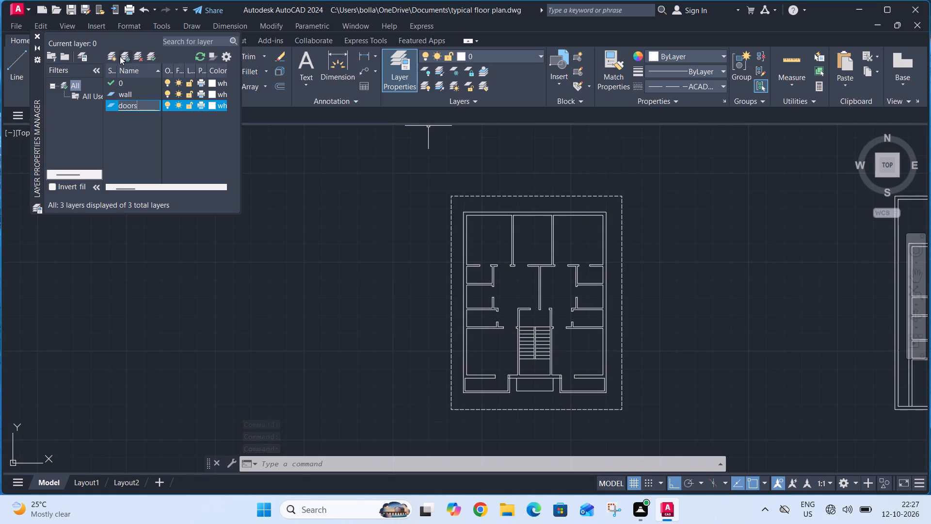
pyautogui.click(122, 56)
pyautogui.write('windows')
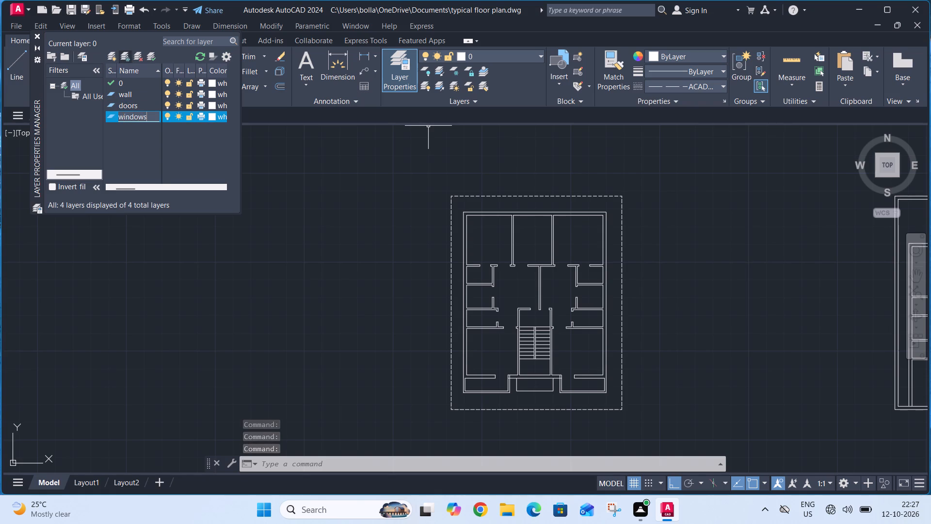
pyautogui.click(123, 57)
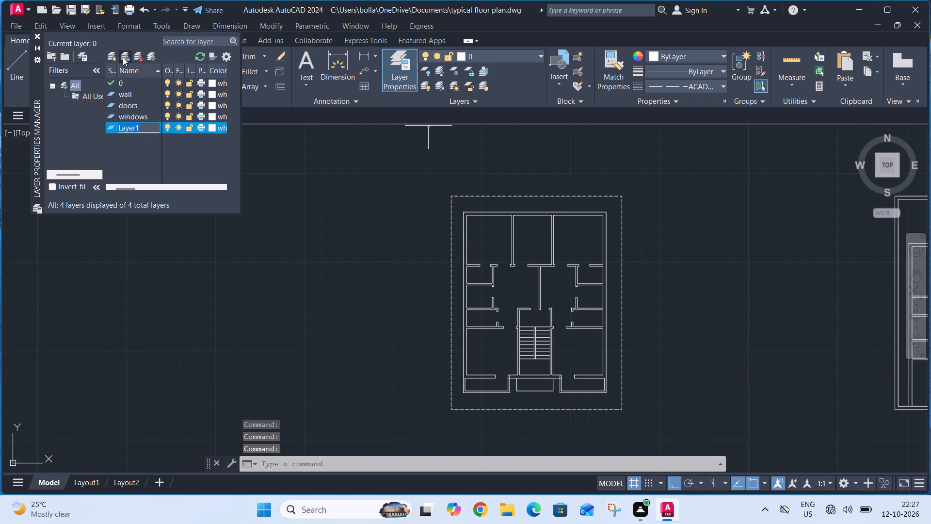
pyautogui.write('text')
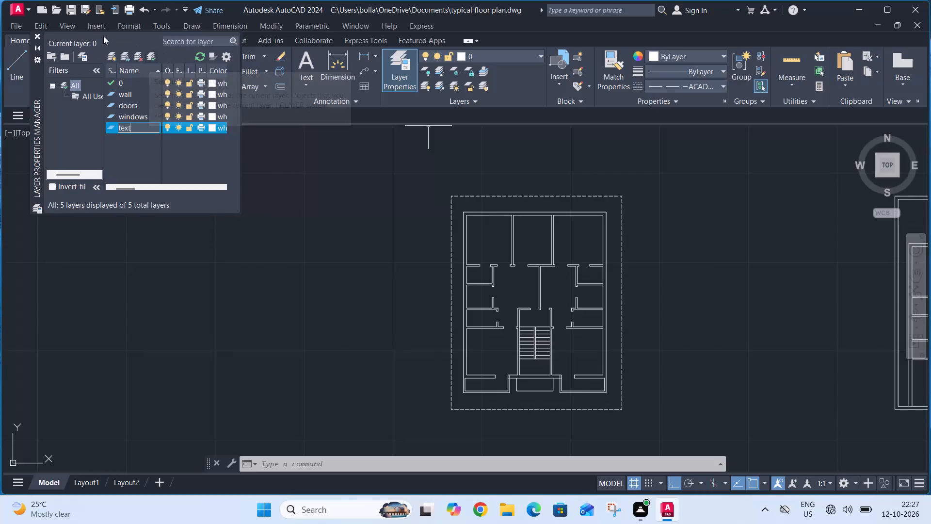
pyautogui.click(38, 37)
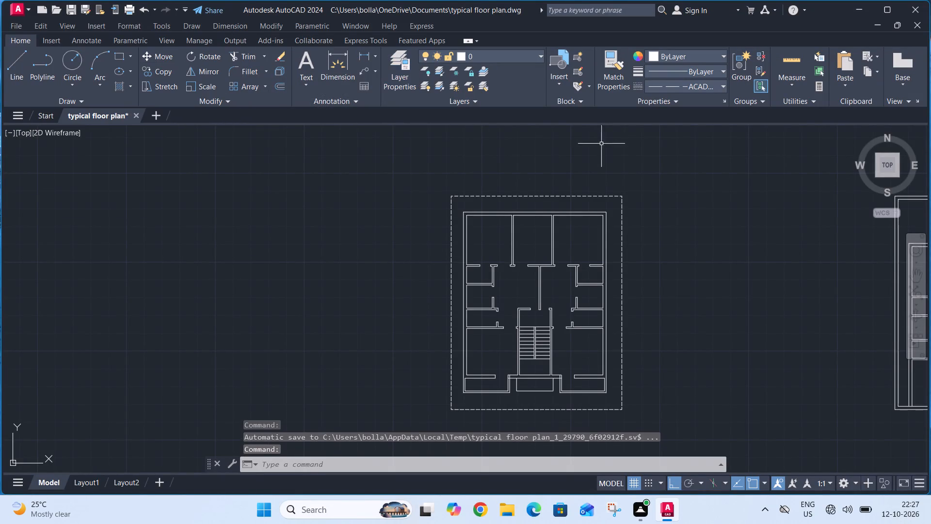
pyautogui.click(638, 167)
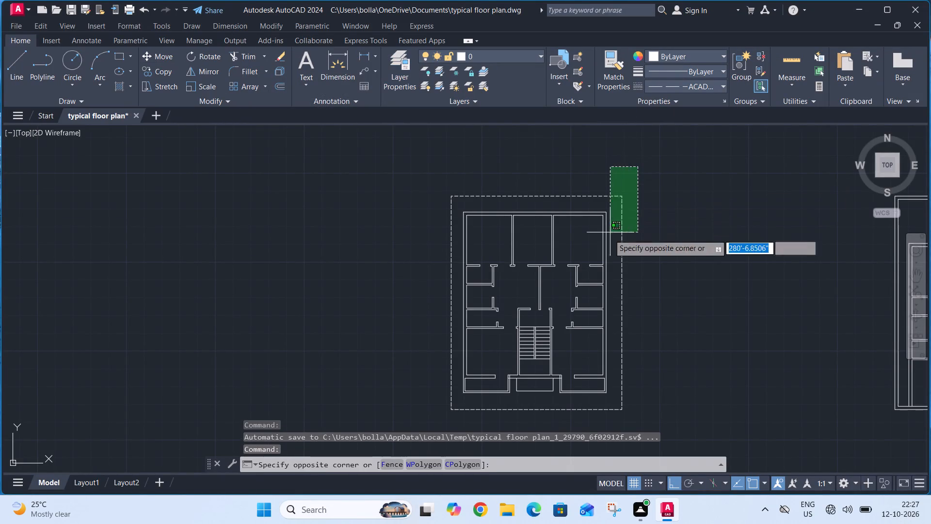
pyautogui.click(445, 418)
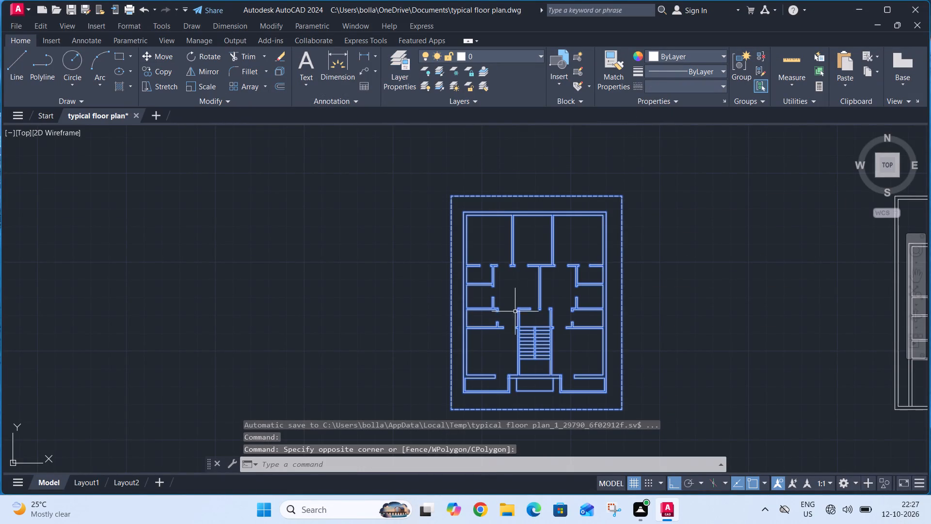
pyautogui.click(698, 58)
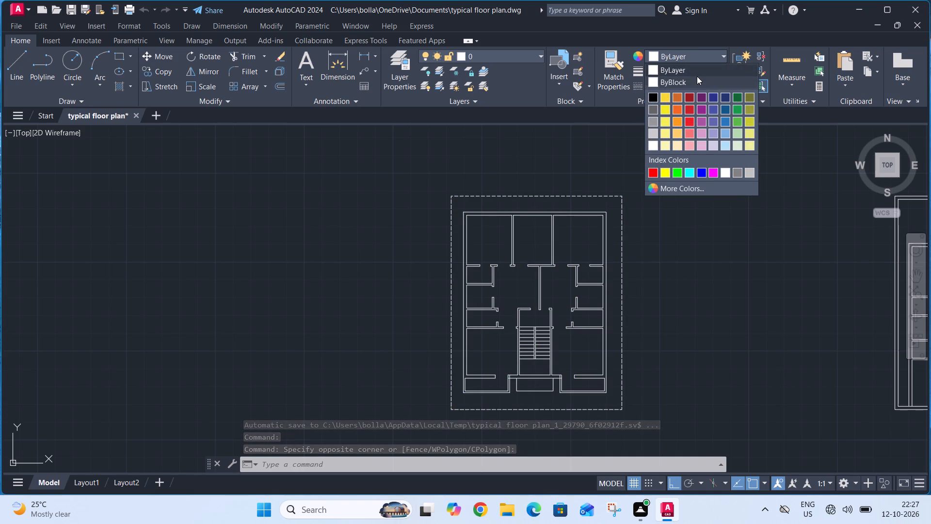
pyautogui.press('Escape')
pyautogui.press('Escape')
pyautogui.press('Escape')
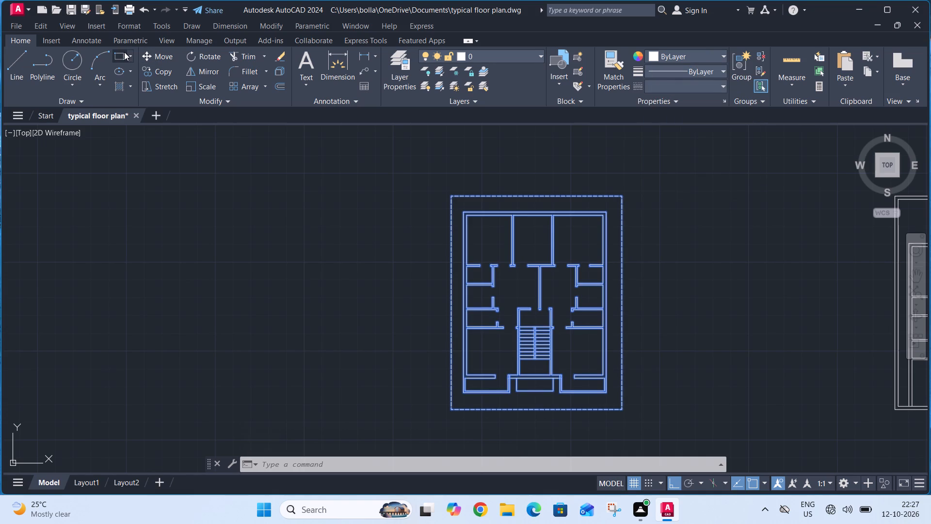
# Set the wall layer's colour to cyan and the windows layer's colour to magenta.
pyautogui.press('Escape')
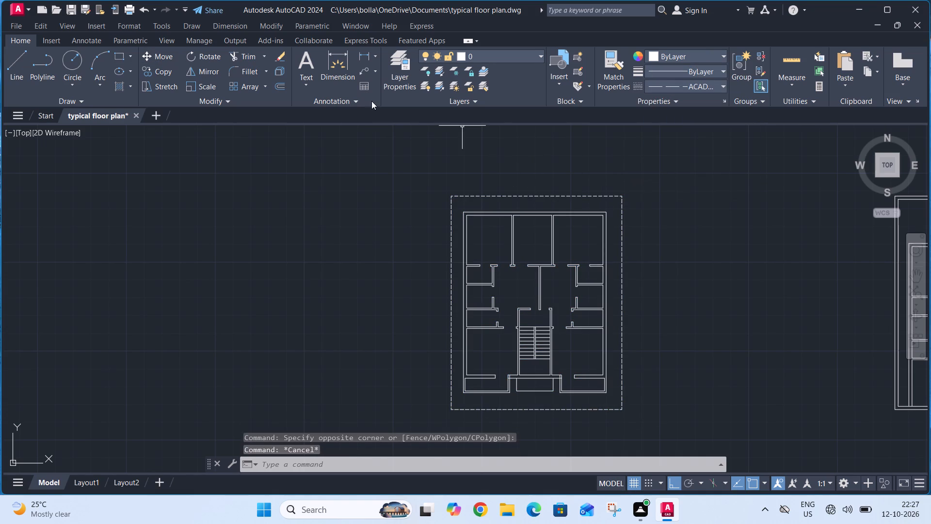
pyautogui.click(400, 81)
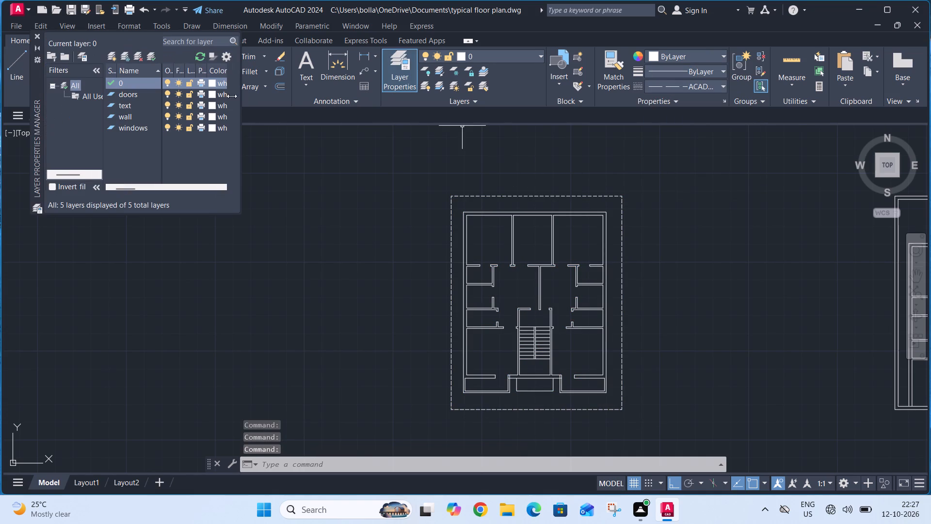
pyautogui.click(214, 115)
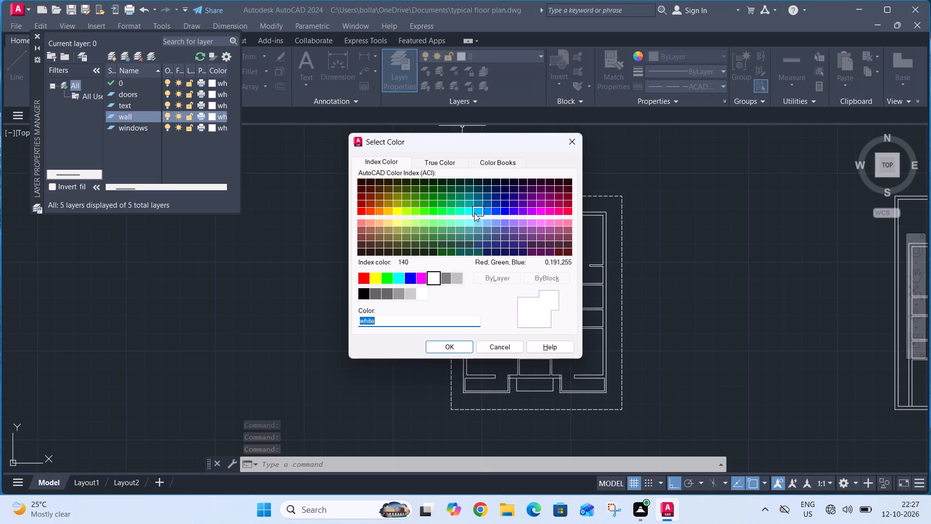
pyautogui.click(468, 211)
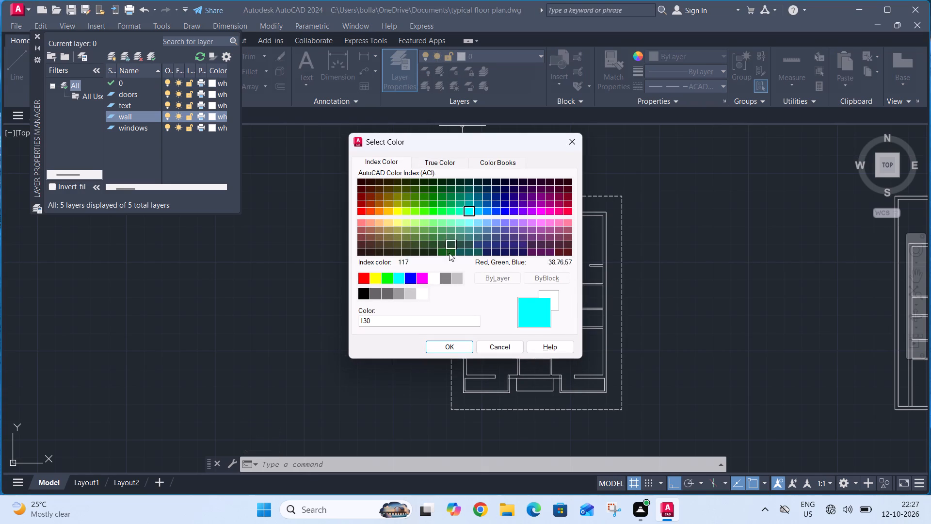
pyautogui.click(400, 279)
pyautogui.click(454, 350)
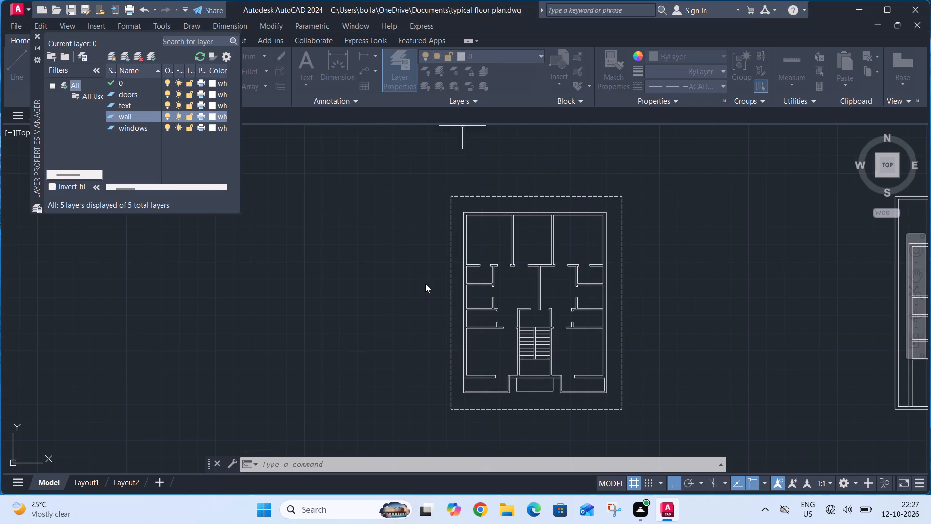
pyautogui.click(210, 125)
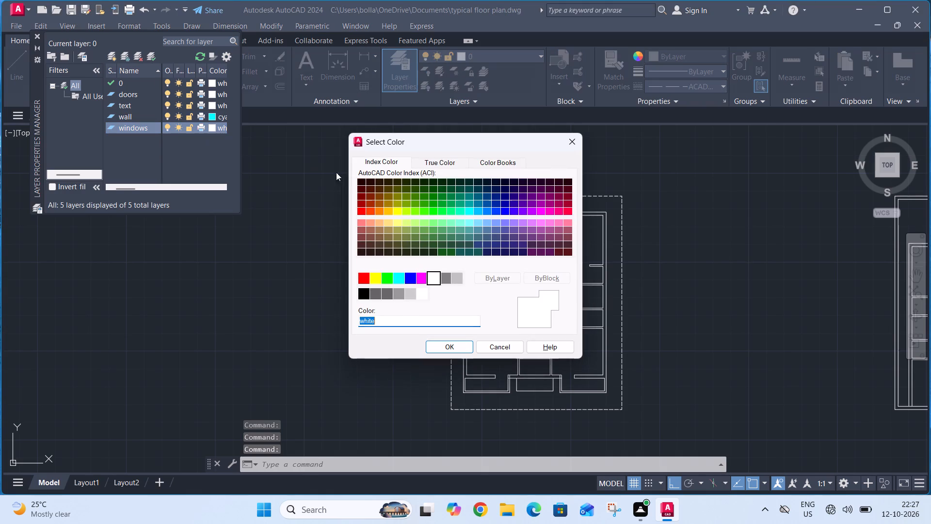
pyautogui.click(418, 281)
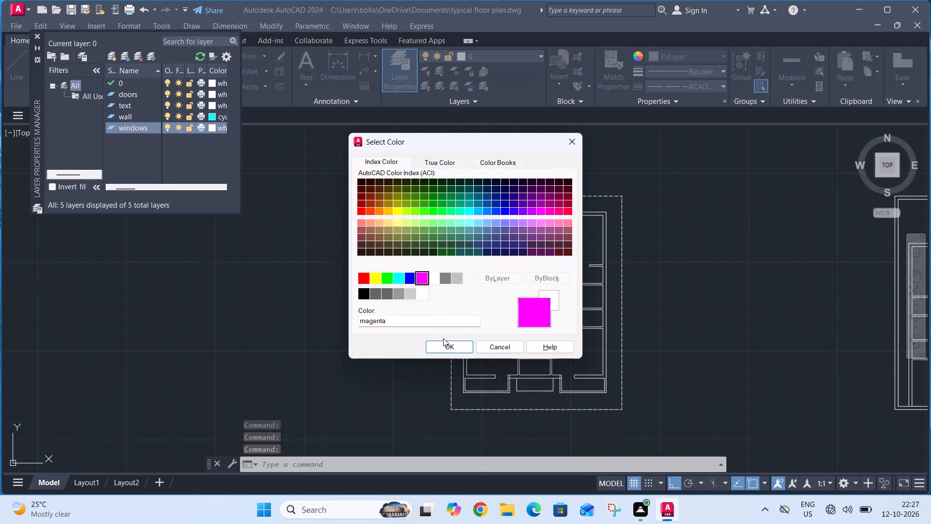
pyautogui.click(448, 345)
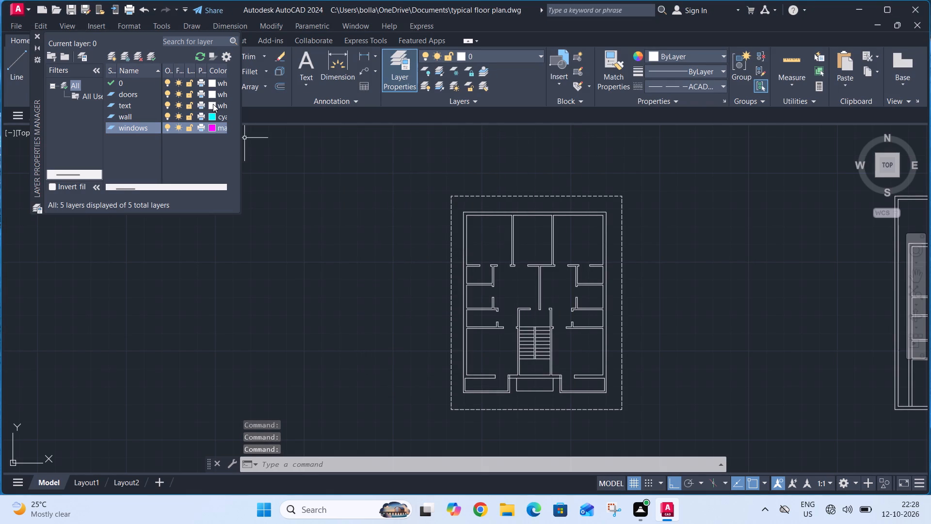
# Set the text layer's colour to green and the doors layer's colour to red.
pyautogui.click(211, 105)
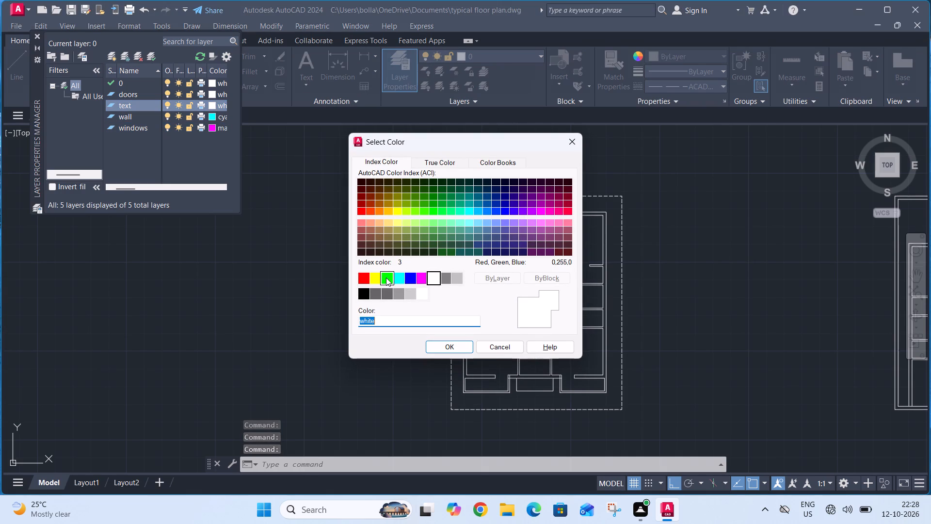
pyautogui.click(386, 278)
pyautogui.click(441, 347)
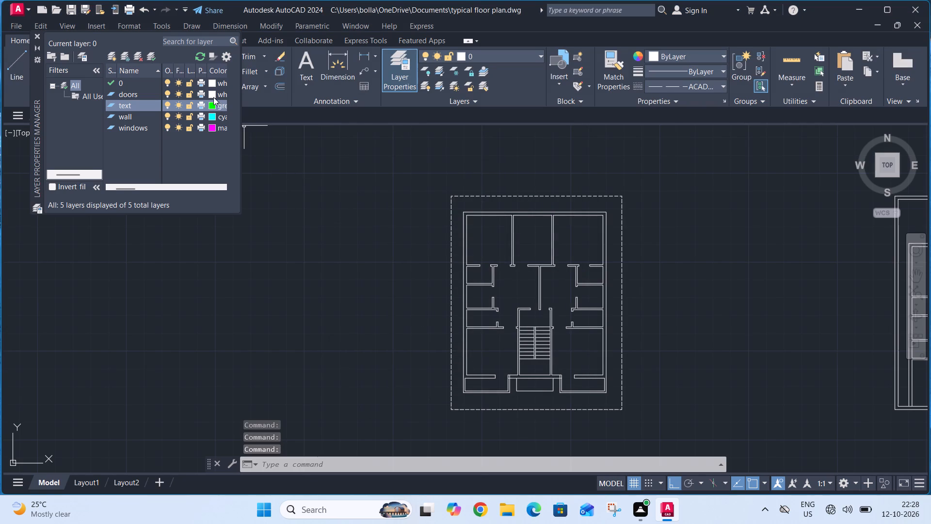
pyautogui.click(212, 91)
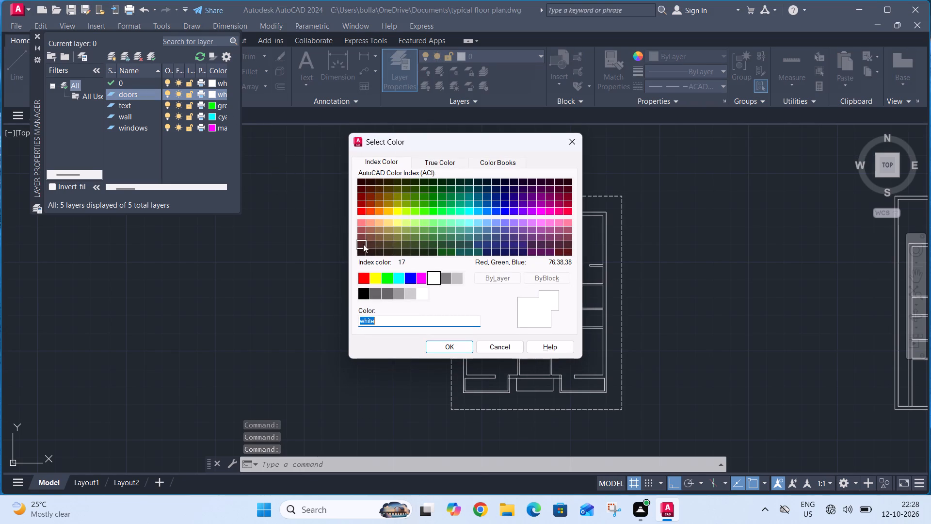
pyautogui.click(359, 277)
pyautogui.click(431, 345)
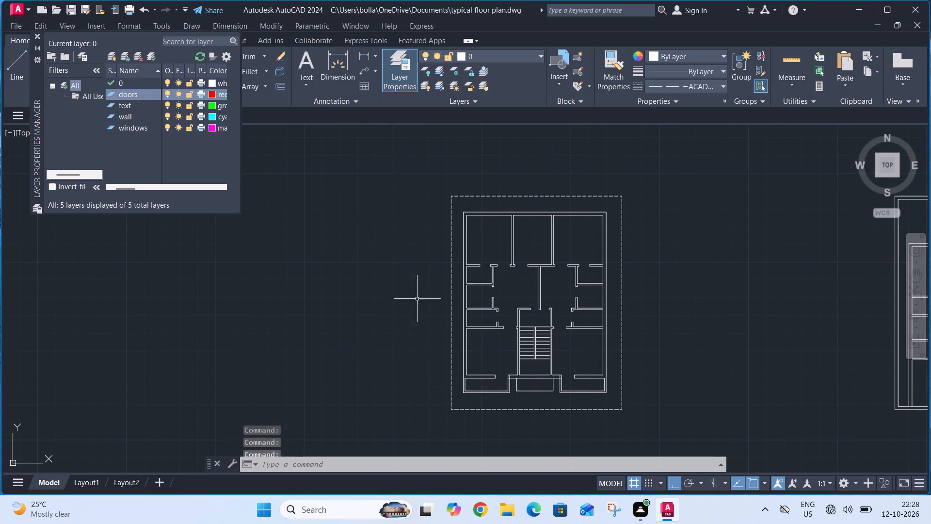
pyautogui.click(35, 35)
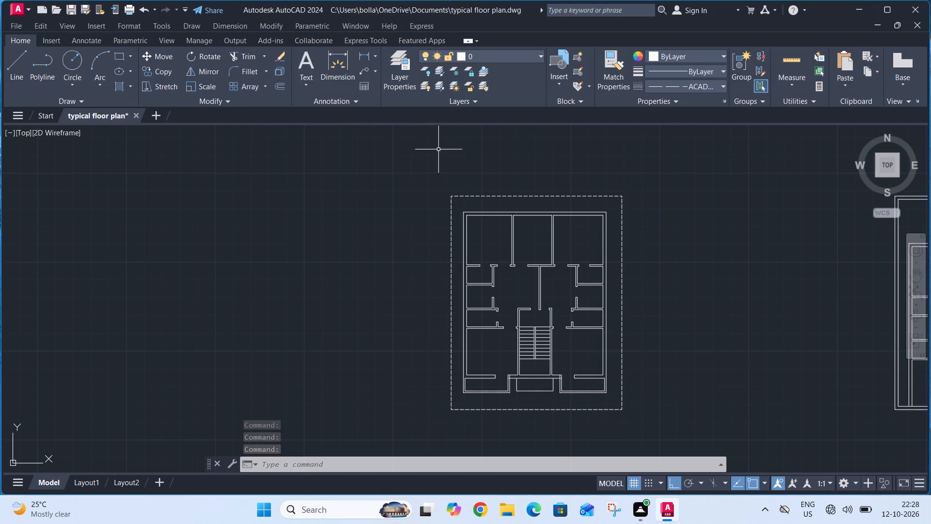
# Move the whole floor plan, including its dashed plot boundary, onto the wall layer.
pyautogui.click(411, 158)
pyautogui.click(656, 415)
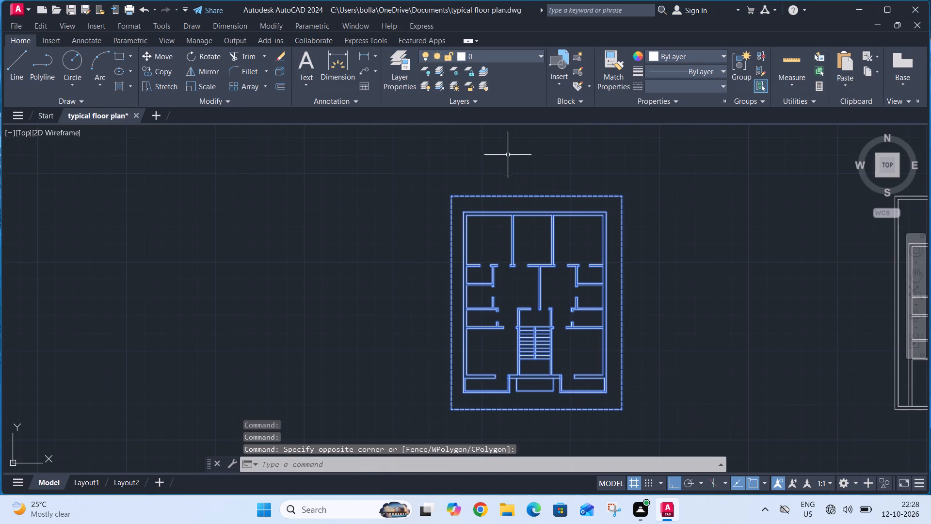
pyautogui.click(503, 54)
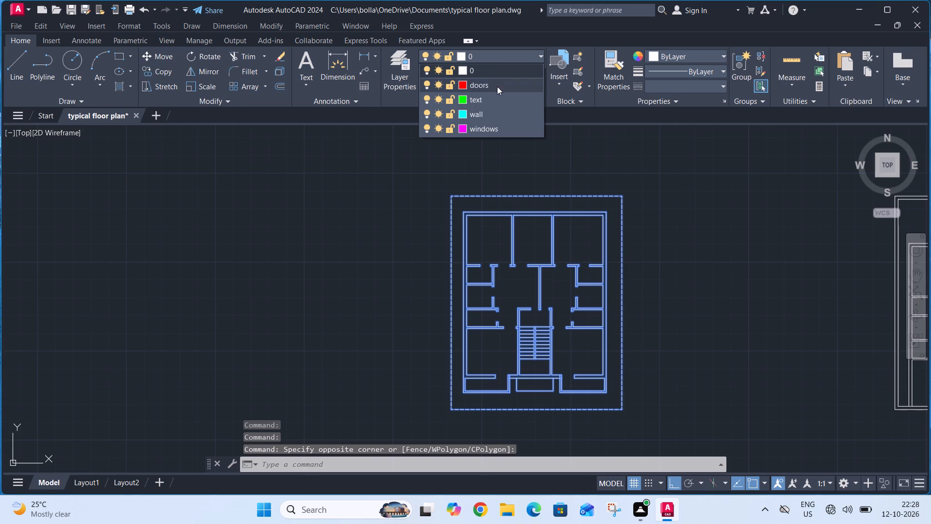
pyautogui.click(491, 115)
pyautogui.press('Escape')
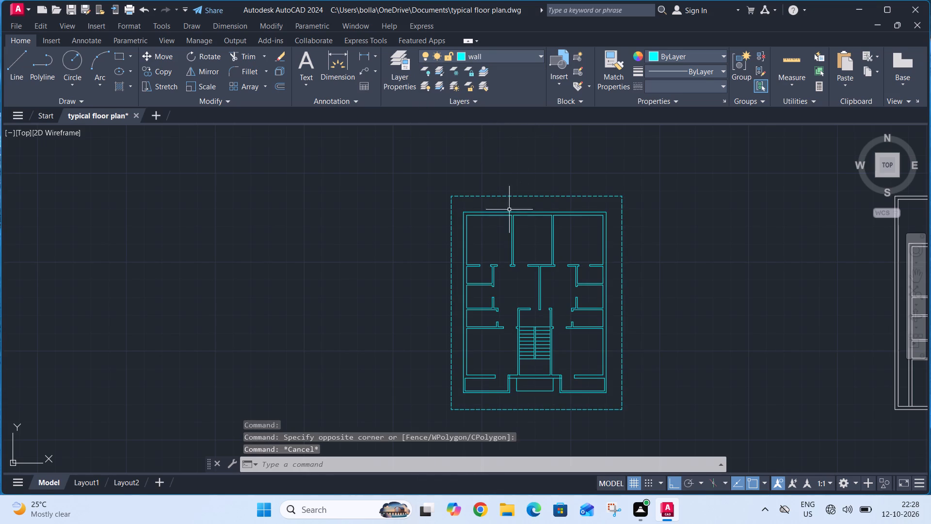
# Delete the separate white wall layout drawn to the east of the cyan floor plan.
pyautogui.scroll(-1, 651, 228)
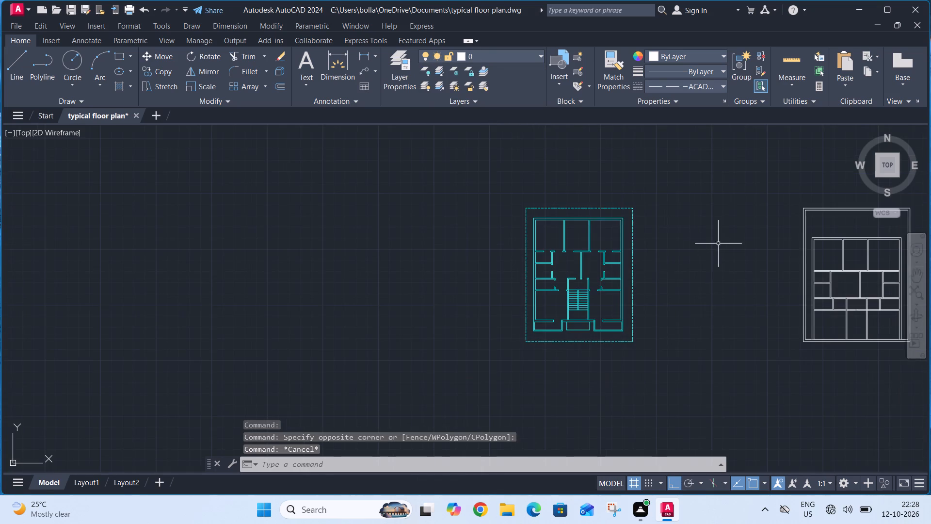
pyautogui.moveTo(721, 243); pyautogui.dragTo(515, 276, button='middle')
pyautogui.moveTo(576, 203); pyautogui.dragTo(582, 210)
pyautogui.click(760, 390)
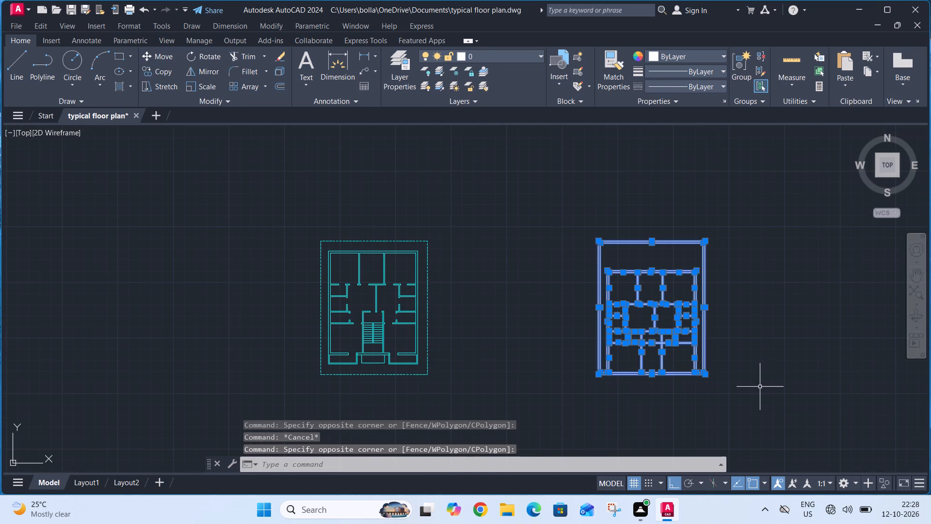
pyautogui.press('Delete')
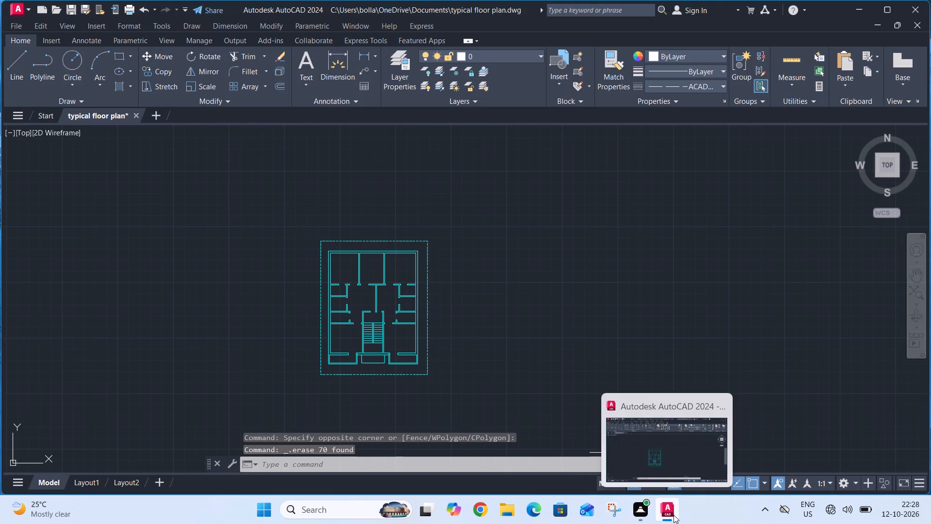
pyautogui.click(661, 472)
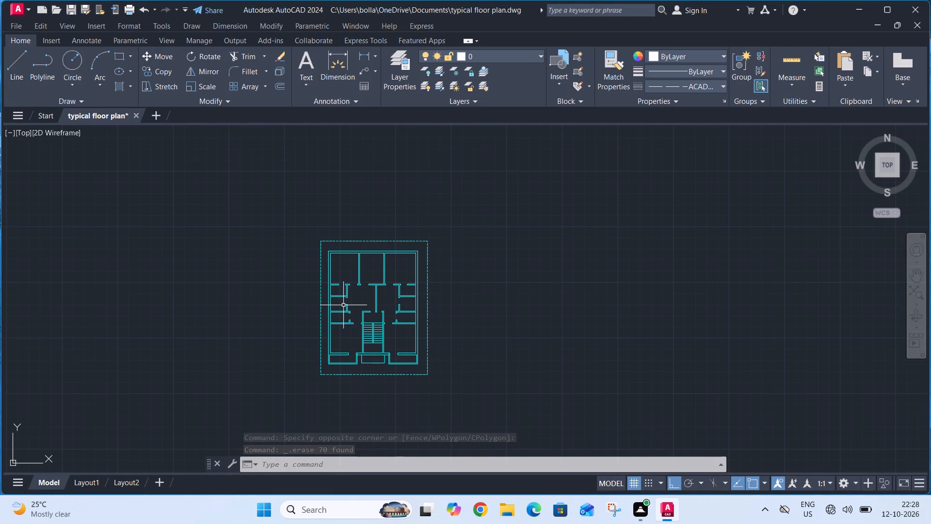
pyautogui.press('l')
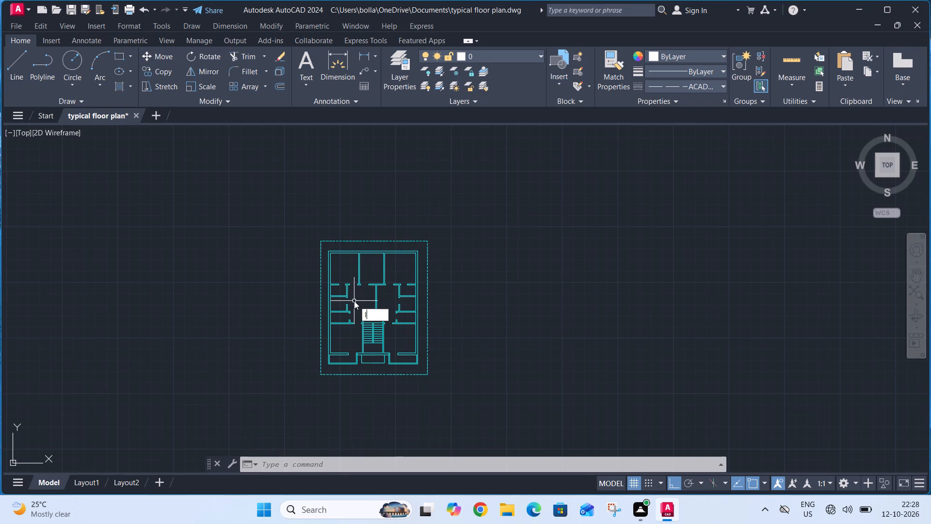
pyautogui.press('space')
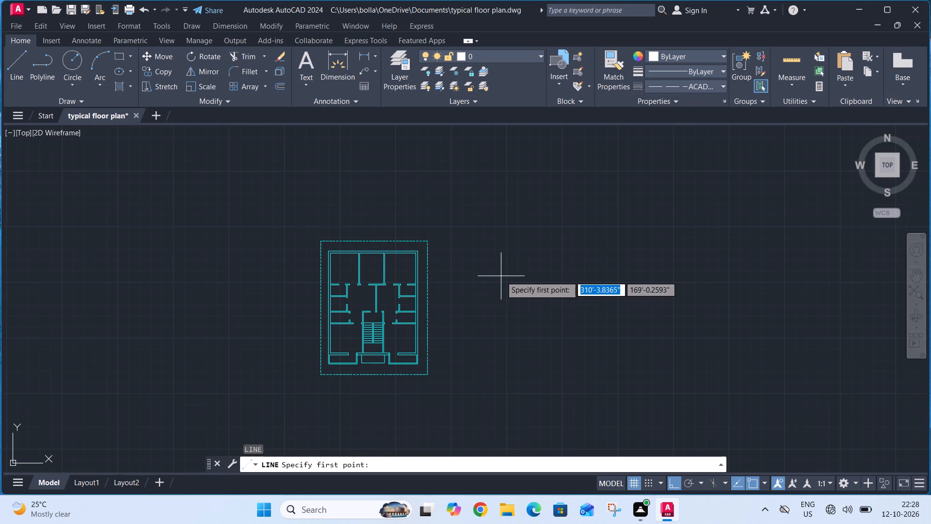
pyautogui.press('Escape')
# Make windows the current layer.
pyautogui.click(510, 55)
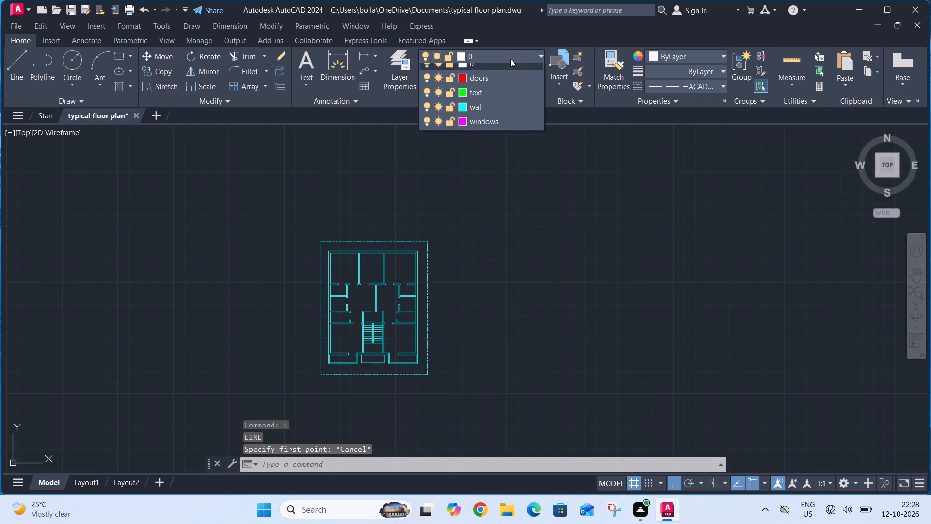
pyautogui.click(497, 130)
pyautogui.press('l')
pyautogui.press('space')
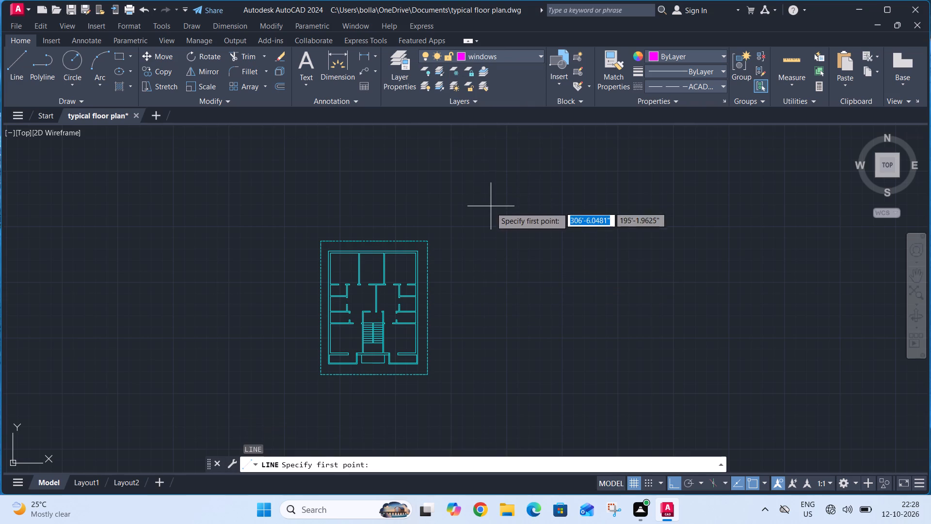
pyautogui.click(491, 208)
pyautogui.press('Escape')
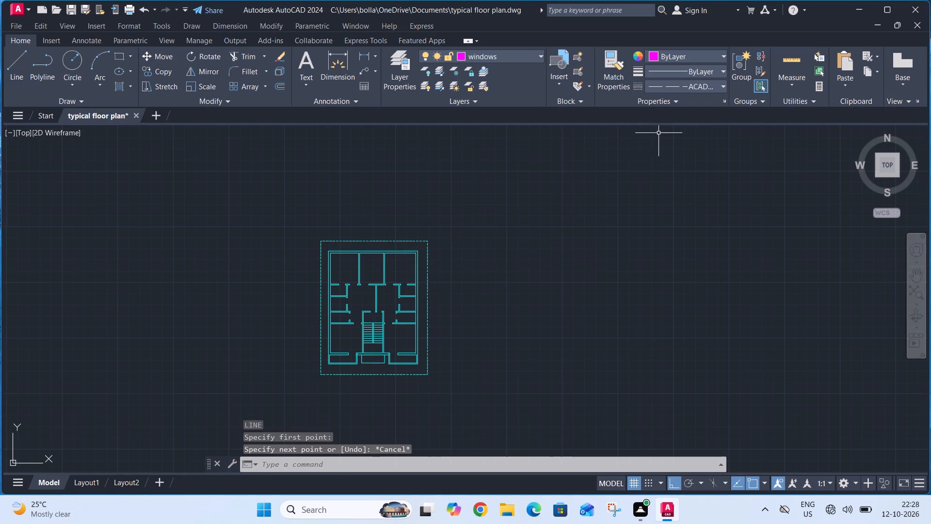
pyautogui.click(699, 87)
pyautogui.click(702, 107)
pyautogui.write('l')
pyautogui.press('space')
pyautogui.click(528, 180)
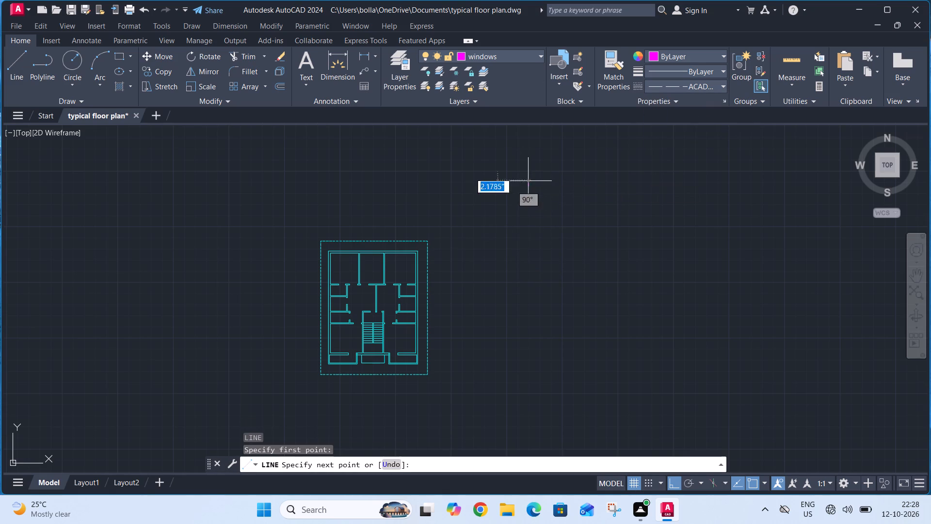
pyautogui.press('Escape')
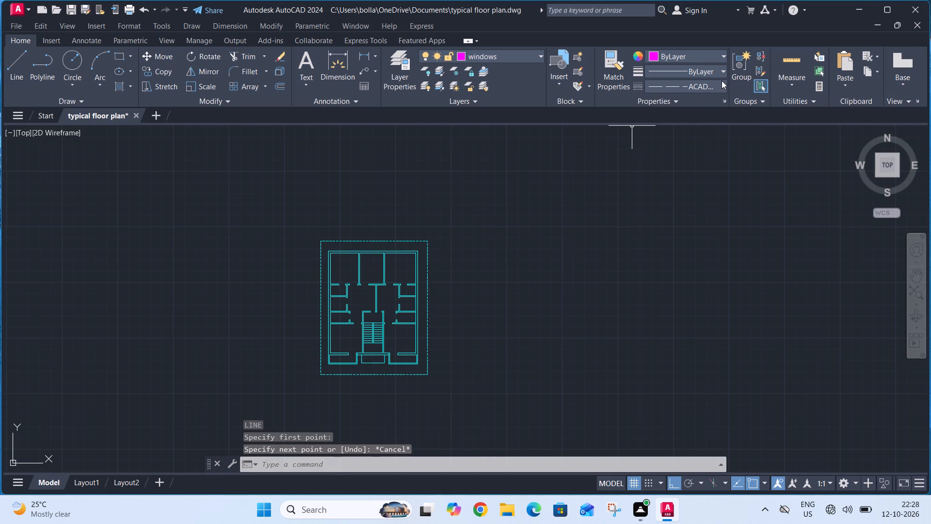
# Using the ByLayer linetype, draw a 3' vertical line downward and a connected 3' horizontal line eastward in the empty area beside the floor plan.
pyautogui.click(722, 83)
pyautogui.click(715, 103)
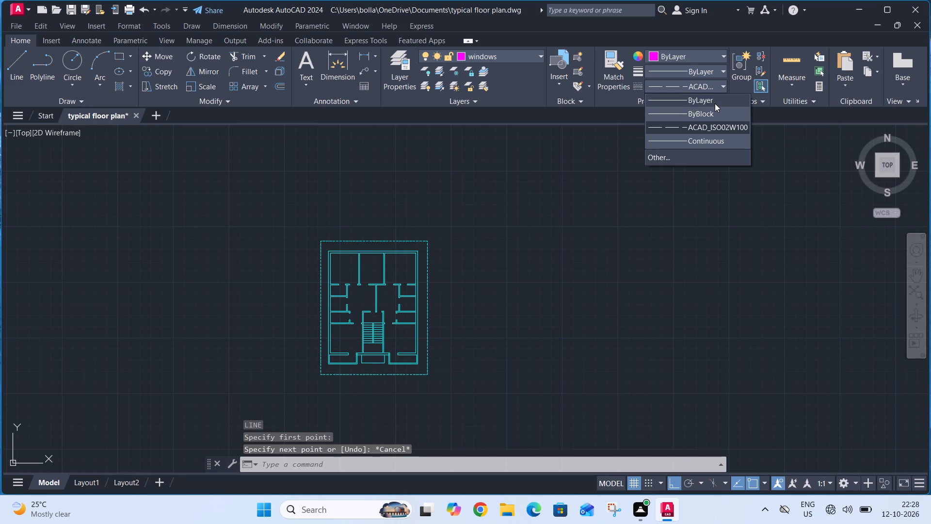
pyautogui.write('l')
pyautogui.press('space')
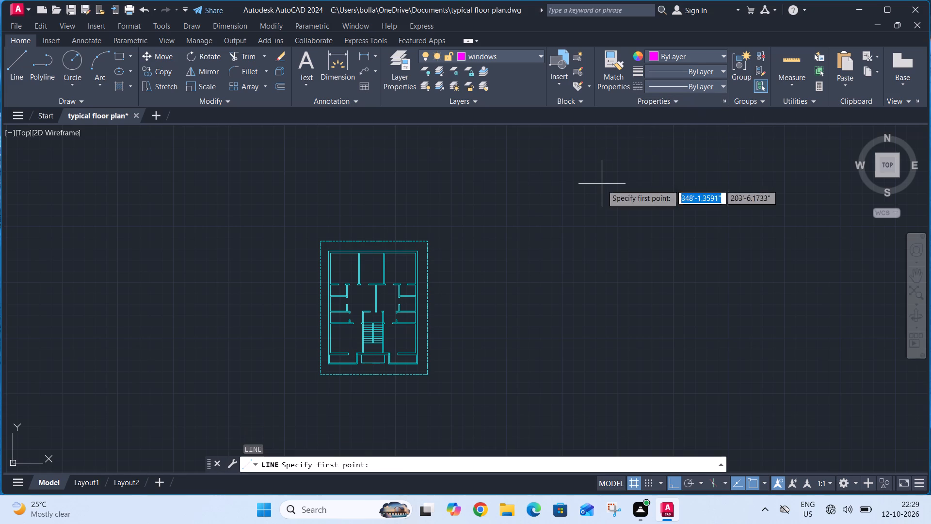
pyautogui.click(601, 185)
pyautogui.press('3')
pyautogui.press("'")
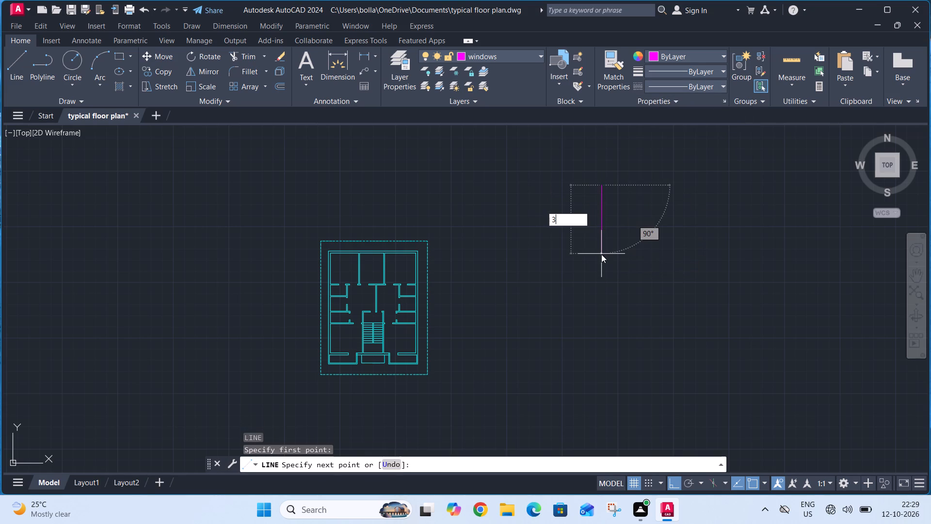
pyautogui.press('Return')
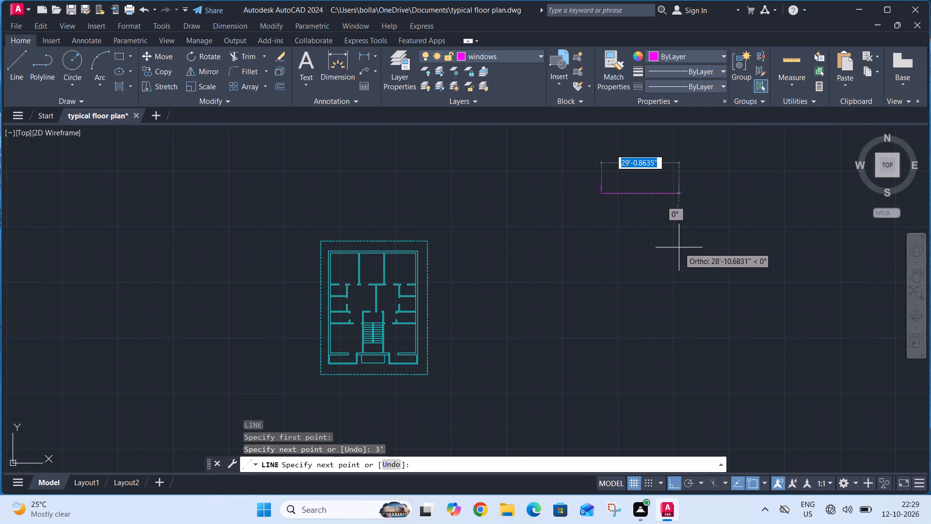
pyautogui.write("3'")
pyautogui.press('Return')
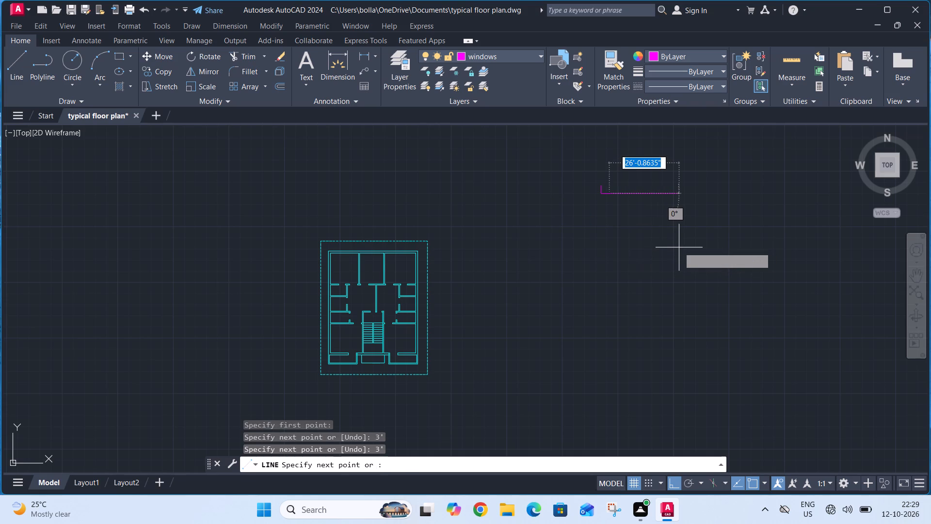
pyautogui.press('Escape')
# Draw a 2'6" vertical line downward and a connected 2'6" horizontal line eastward, to the east of the 3' L-shape.
pyautogui.scroll(3, 611, 184)
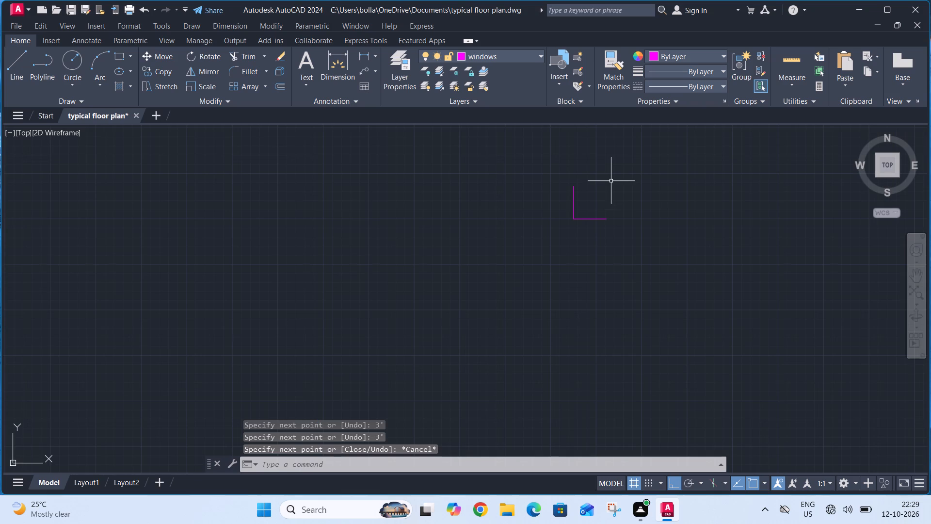
pyautogui.write('l')
pyautogui.press('space')
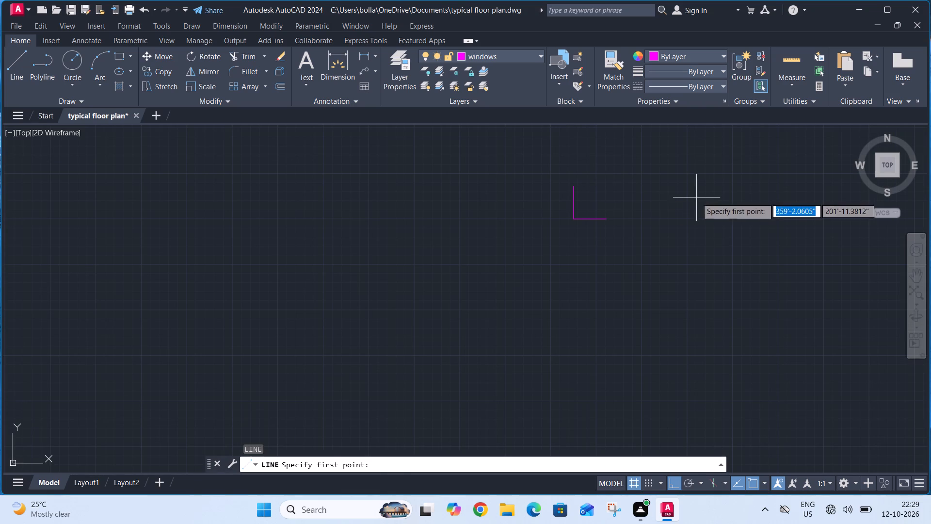
pyautogui.click(699, 186)
pyautogui.write("2'")
pyautogui.write('6"')
pyautogui.press('Return')
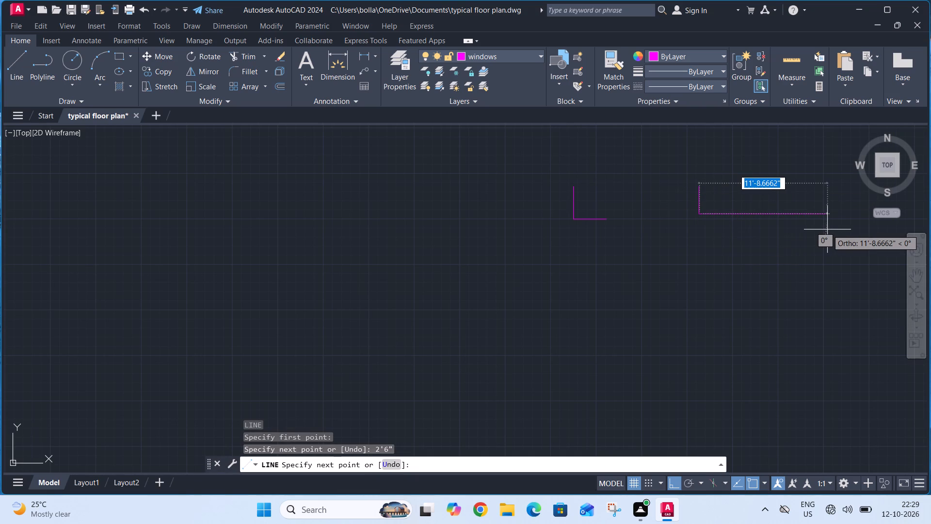
pyautogui.write('2\'6"')
pyautogui.press('Return')
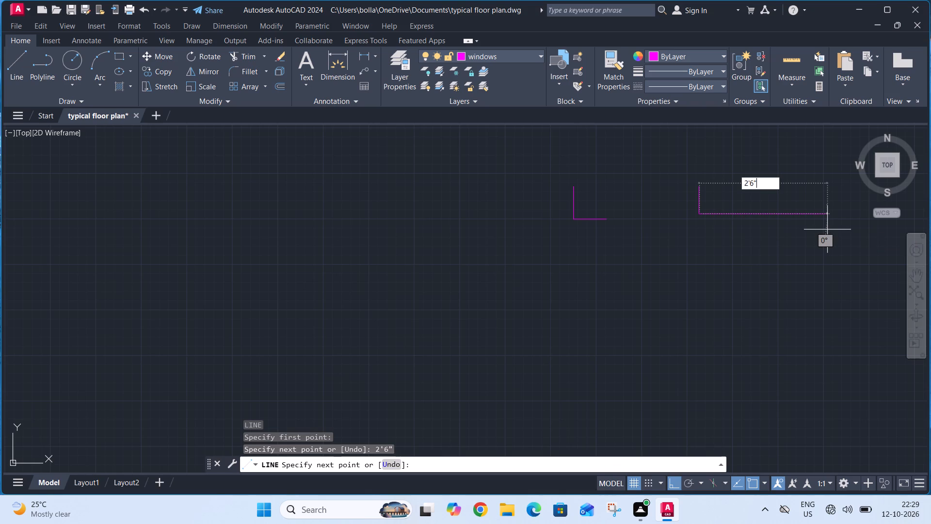
pyautogui.press('Escape')
# Offset the vertical line of both the 3' and the 2'6" L-shapes 2" to the east.
pyautogui.write('o')
pyautogui.press('space')
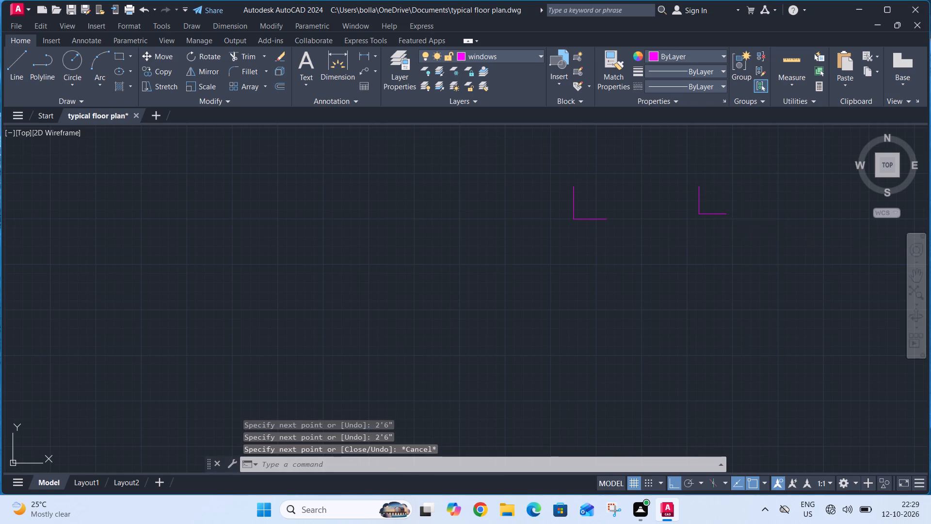
pyautogui.write('2".')
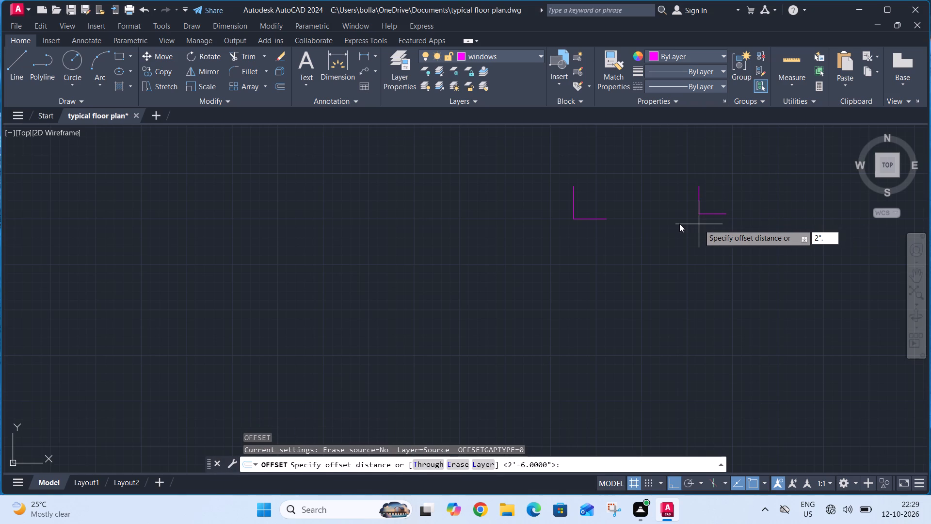
pyautogui.press('BackSpace')
pyautogui.press('Return')
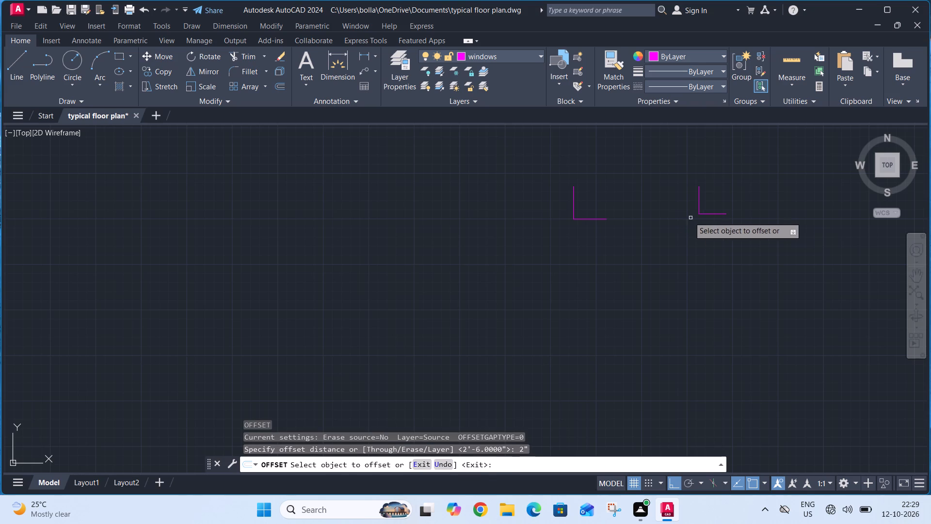
pyautogui.scroll(3, 578, 206)
pyautogui.click(561, 215)
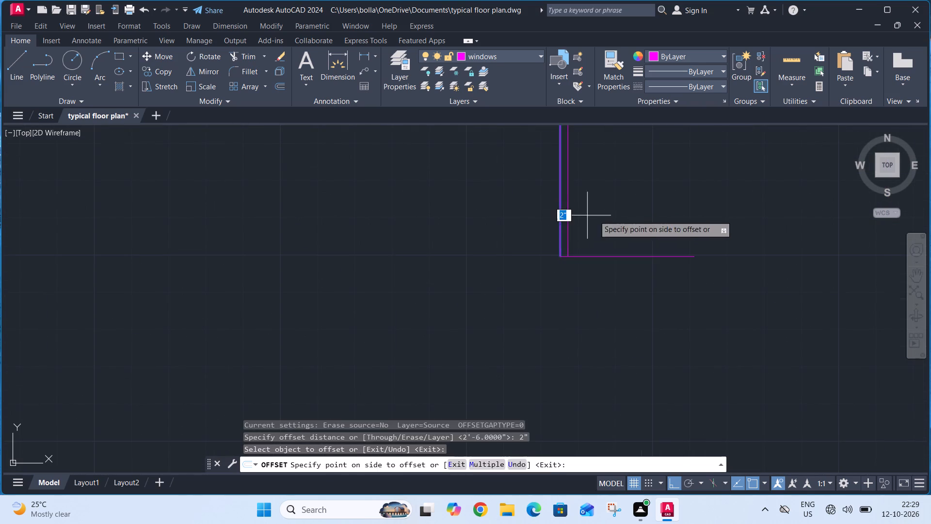
pyautogui.click(600, 215)
pyautogui.scroll(-4, 599, 216)
pyautogui.scroll(2, 669, 206)
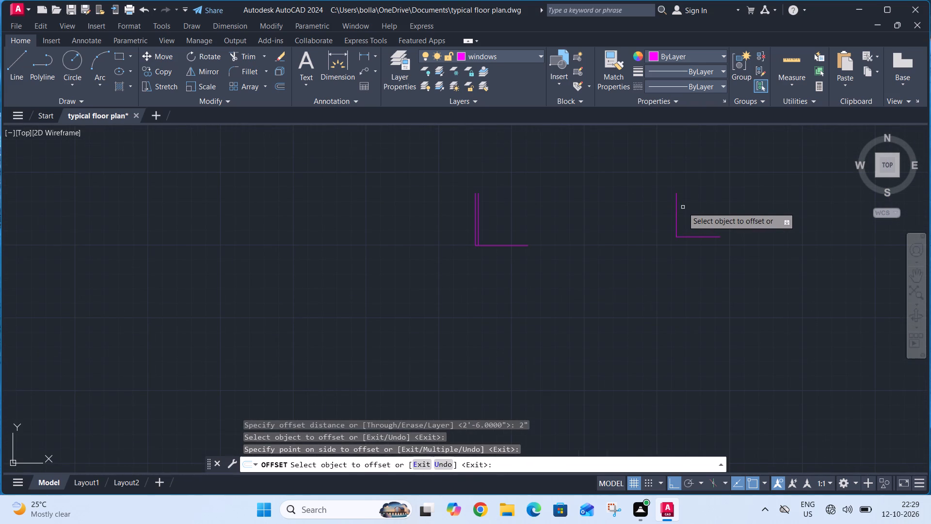
pyautogui.click(677, 210)
pyautogui.click(691, 210)
pyautogui.press('Escape')
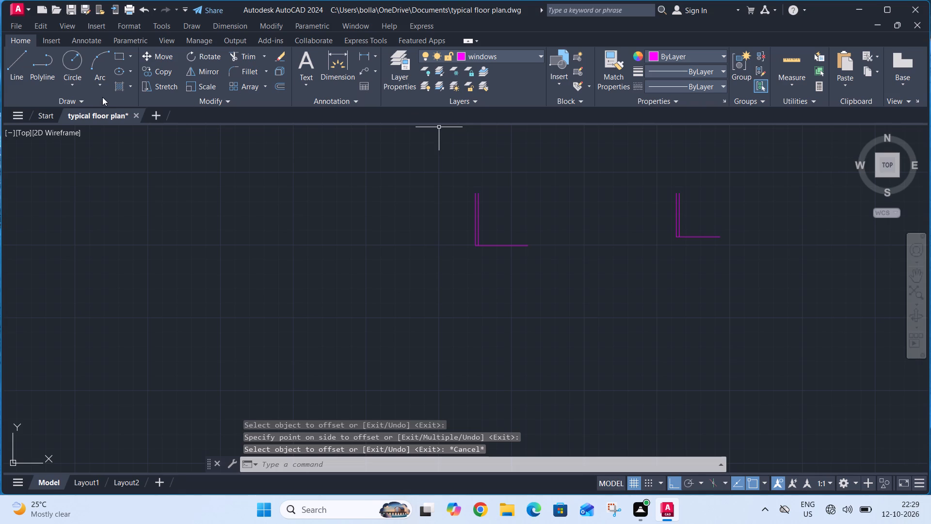
# Draw a Start, End, Direction swing arc from the top of the 3' symbol's outer vertical line to its horizontal line's east end.
pyautogui.click(102, 83)
pyautogui.click(141, 227)
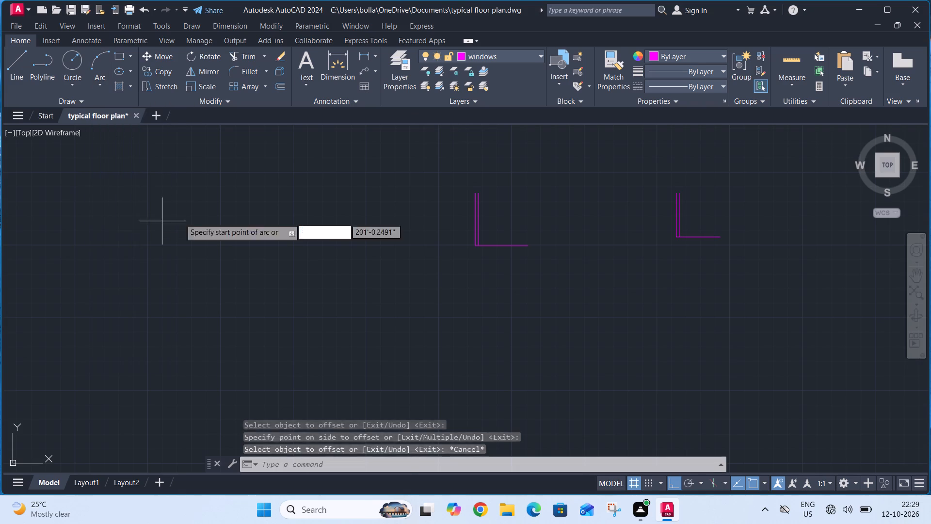
pyautogui.scroll(3, 477, 197)
pyautogui.click(475, 181)
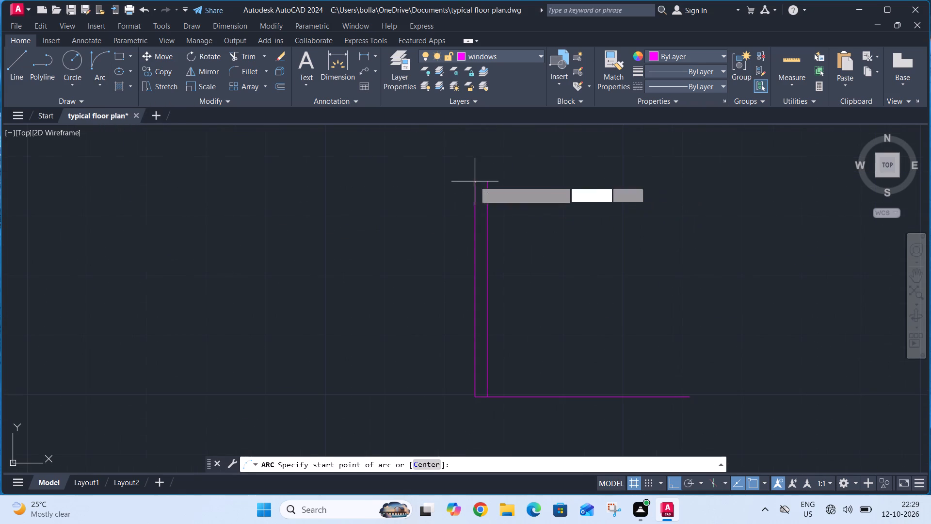
pyautogui.click(693, 400)
pyautogui.click(697, 385)
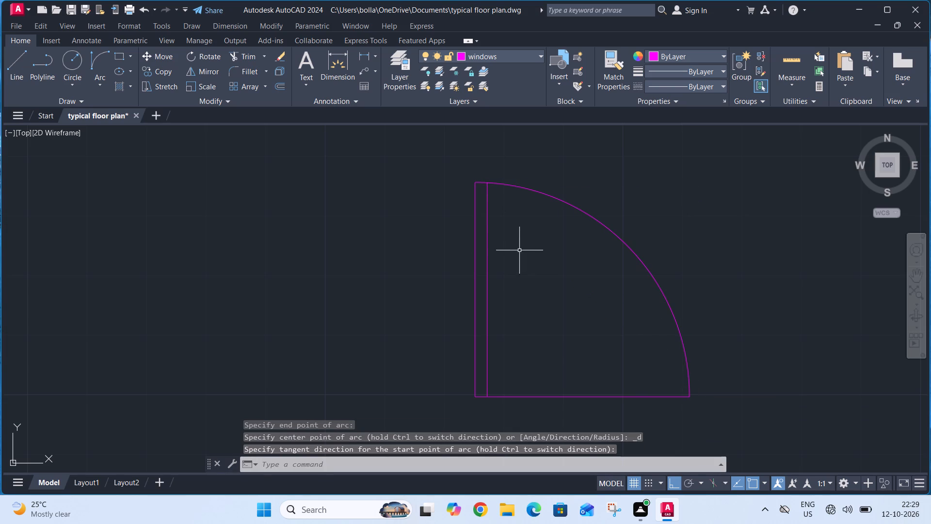
# Draw a matching Start, End, Direction swing arc on the 2'6" symbol, from its outer vertical line's top to its horizontal line's east end.
pyautogui.click(99, 86)
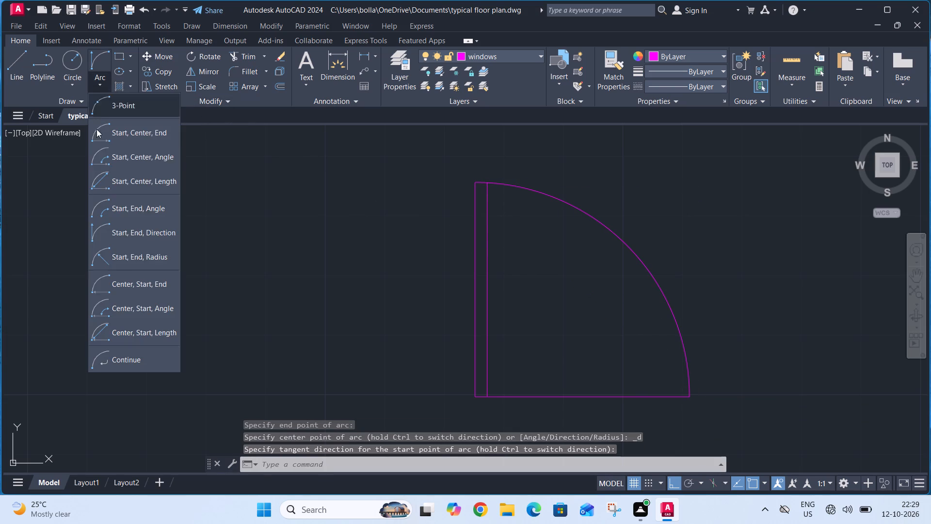
pyautogui.click(140, 238)
pyautogui.scroll(-3, 140, 238)
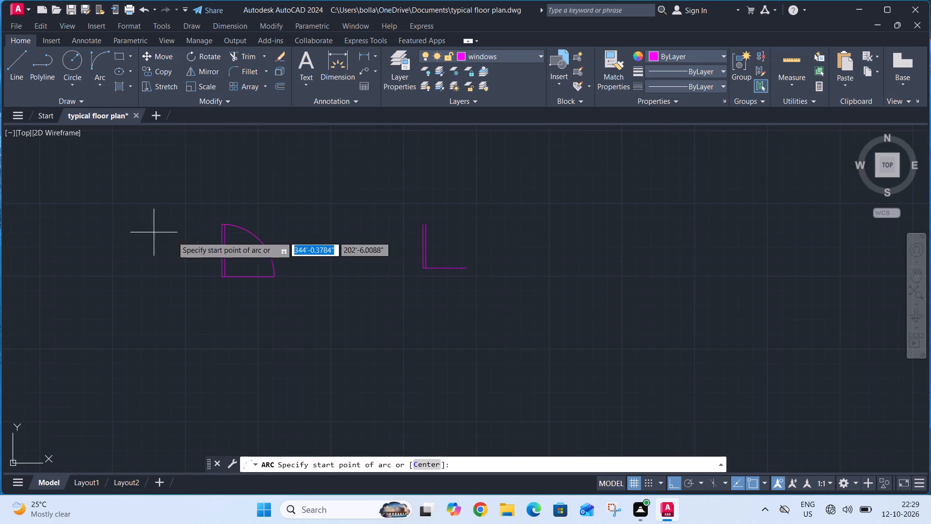
pyautogui.scroll(3, 429, 219)
pyautogui.click(401, 243)
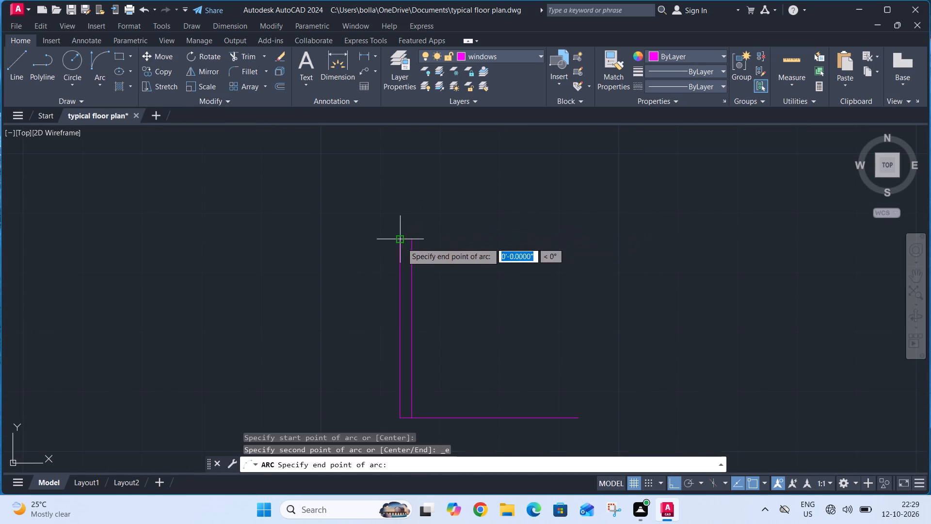
pyautogui.click(579, 418)
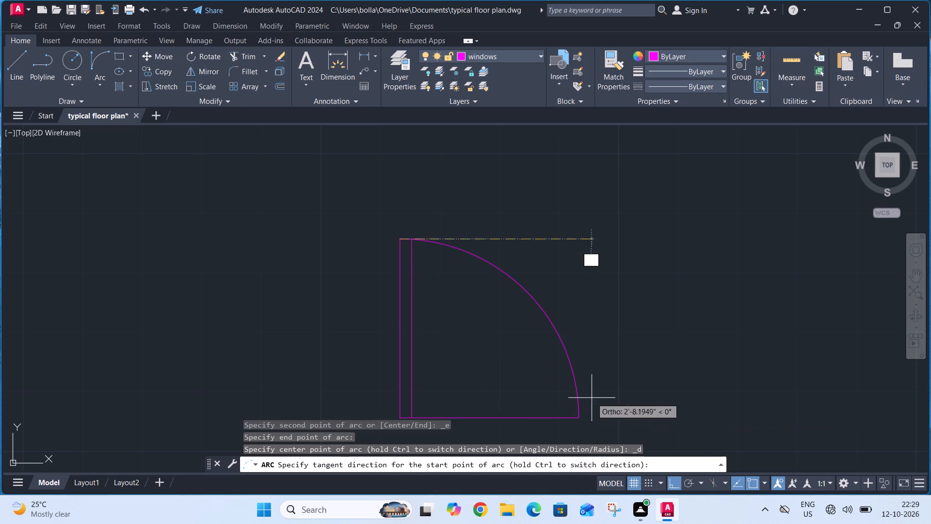
pyautogui.click(592, 397)
pyautogui.press('Escape')
# Trim the inner vertical line's end that projects above the swing arc on both the 2'6" and 3' door symbols.
pyautogui.write('tr')
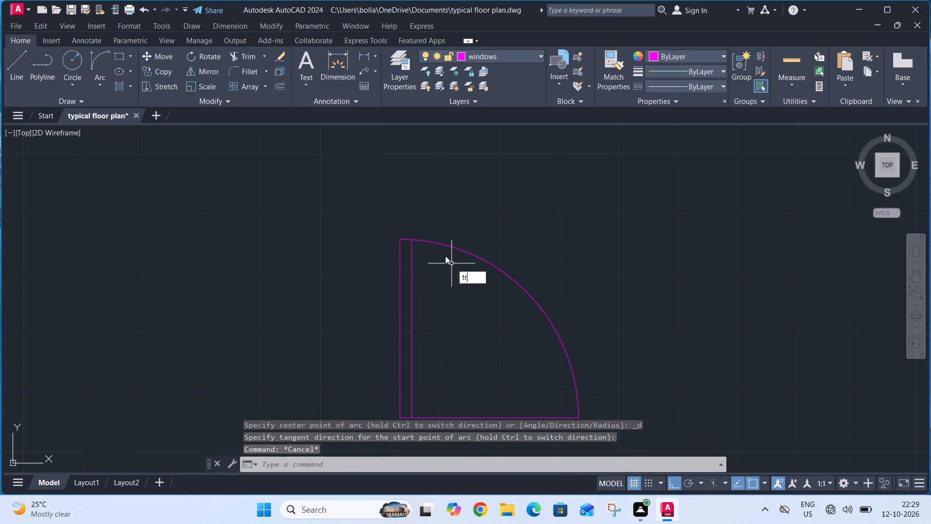
pyautogui.press('space')
pyautogui.scroll(4, 405, 241)
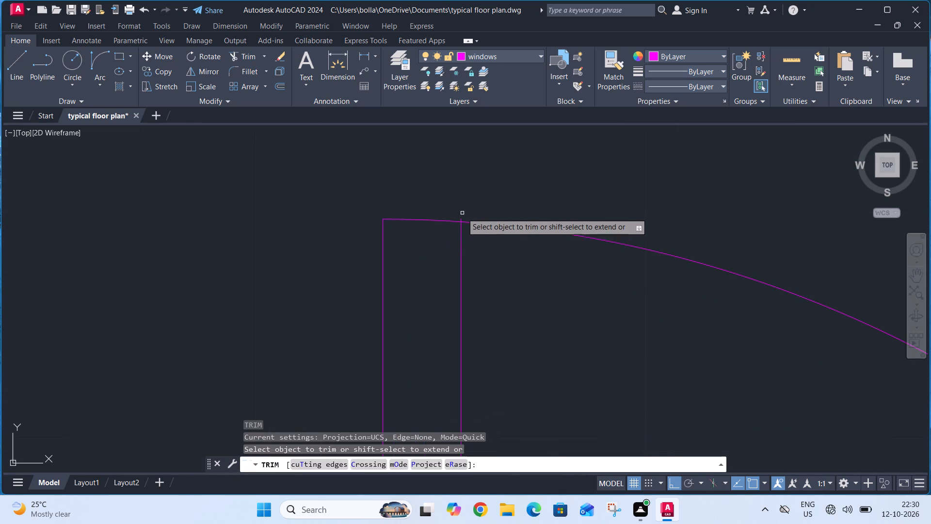
pyautogui.click(459, 219)
pyautogui.scroll(-5, 471, 213)
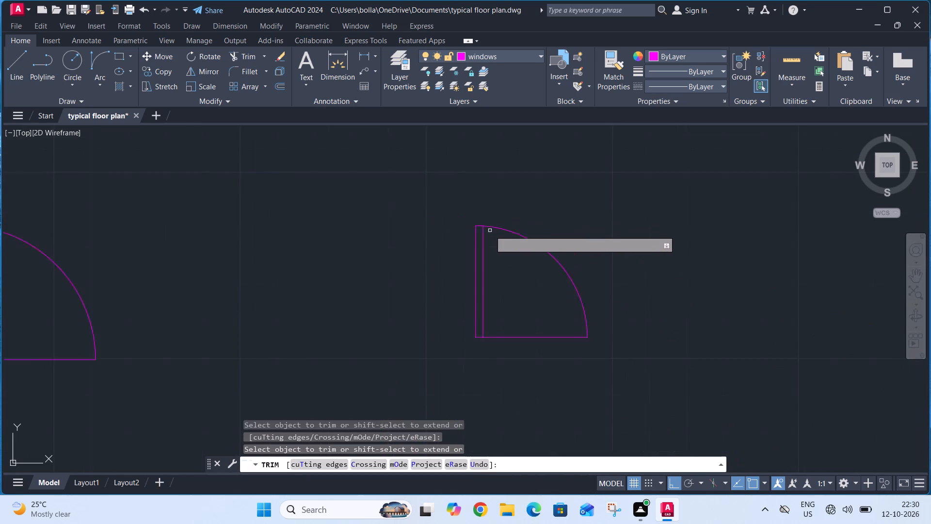
pyautogui.scroll(-1, 493, 226)
pyautogui.moveTo(280, 217); pyautogui.dragTo(462, 252, button='middle')
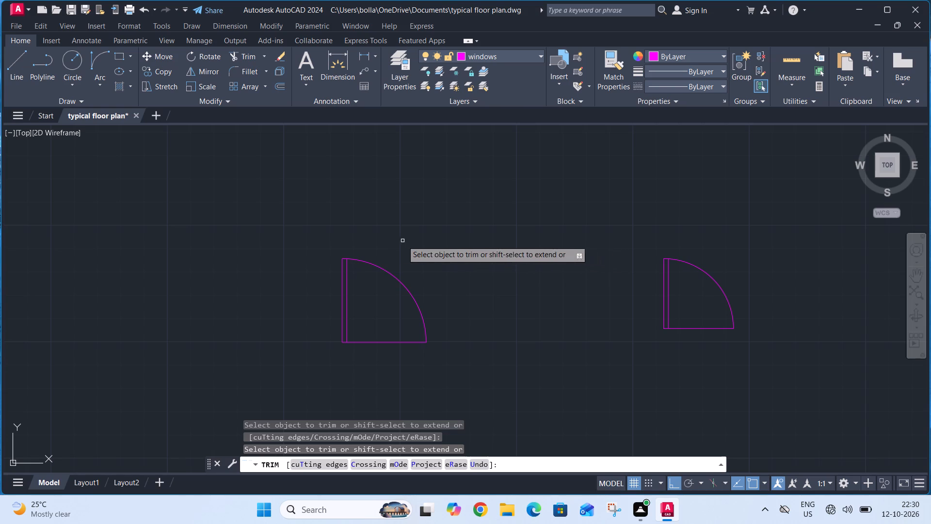
pyautogui.scroll(5, 352, 252)
pyautogui.scroll(4, 297, 314)
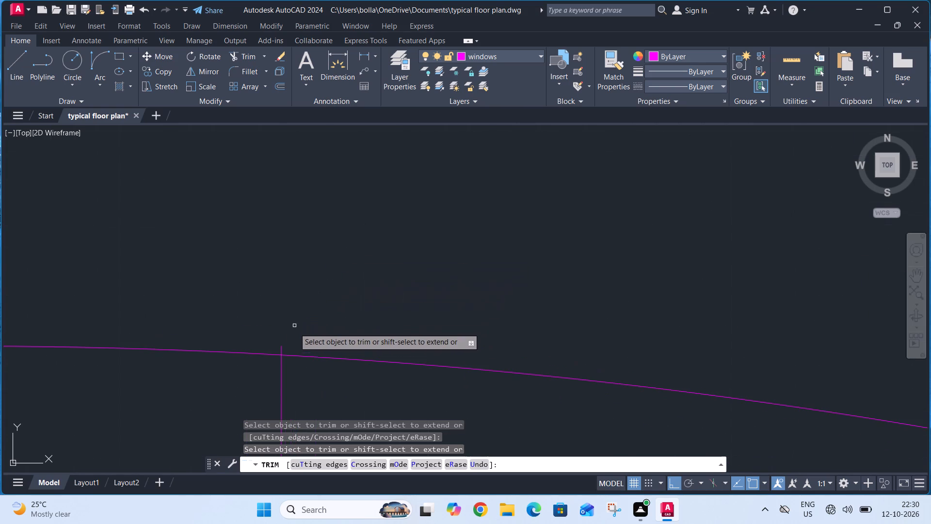
pyautogui.click(281, 345)
pyautogui.press('Escape')
pyautogui.scroll(-2, 357, 234)
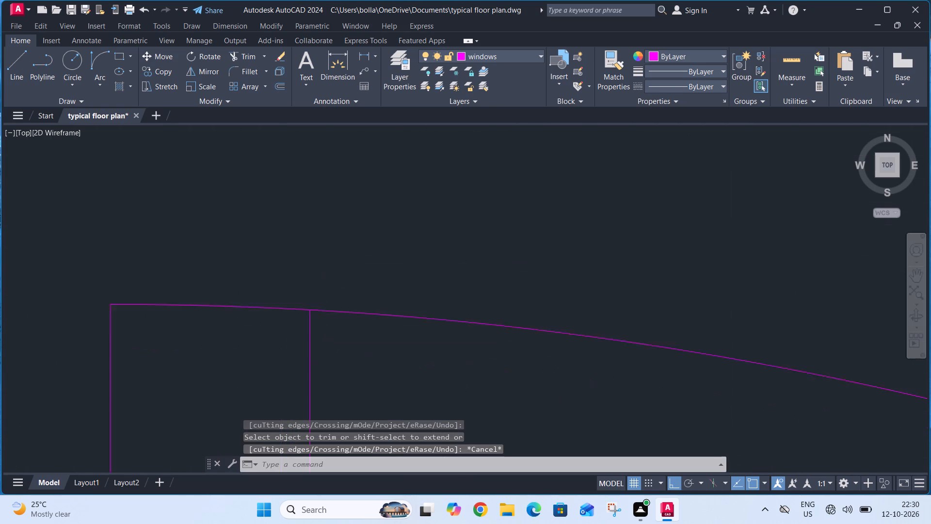
# Copy the 3' door symbol by its lower west corner into the opening in the south wall of the plan's northern middle room.
pyautogui.scroll(-1, 357, 234)
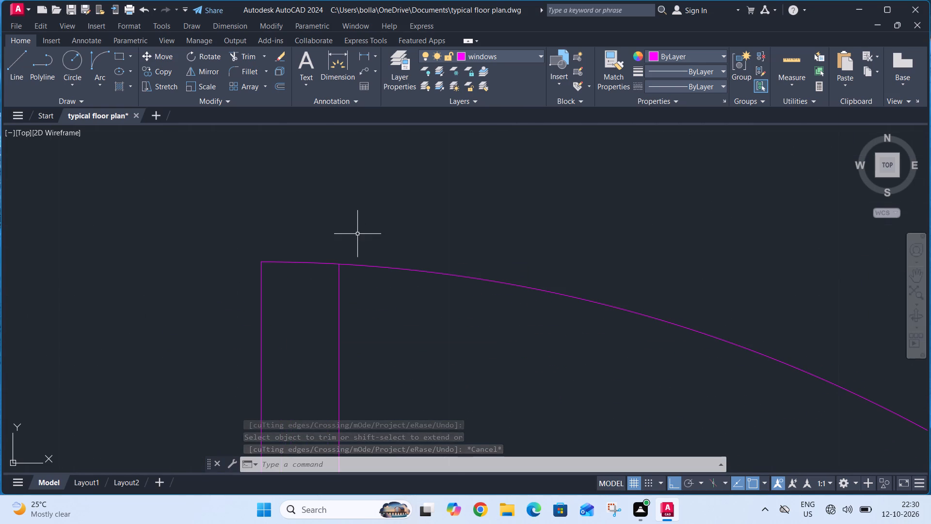
pyautogui.scroll(-7, 357, 234)
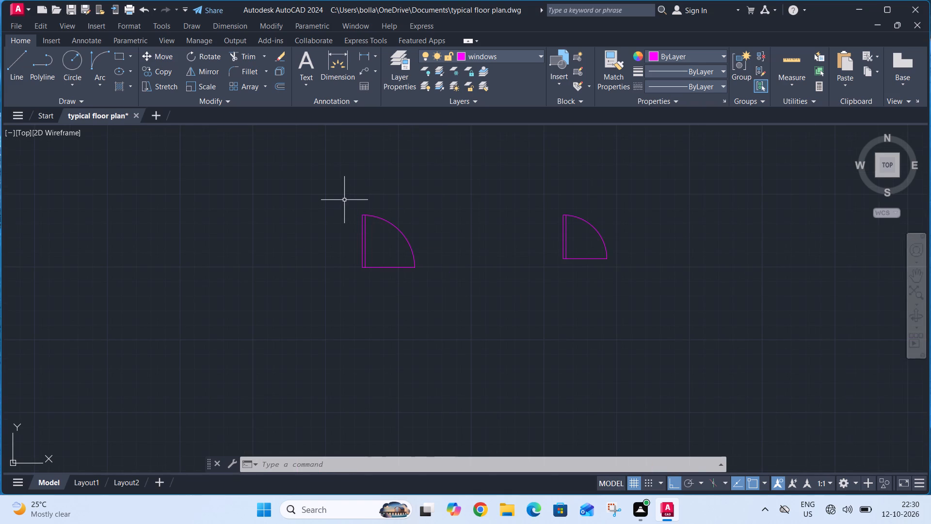
pyautogui.click(346, 194)
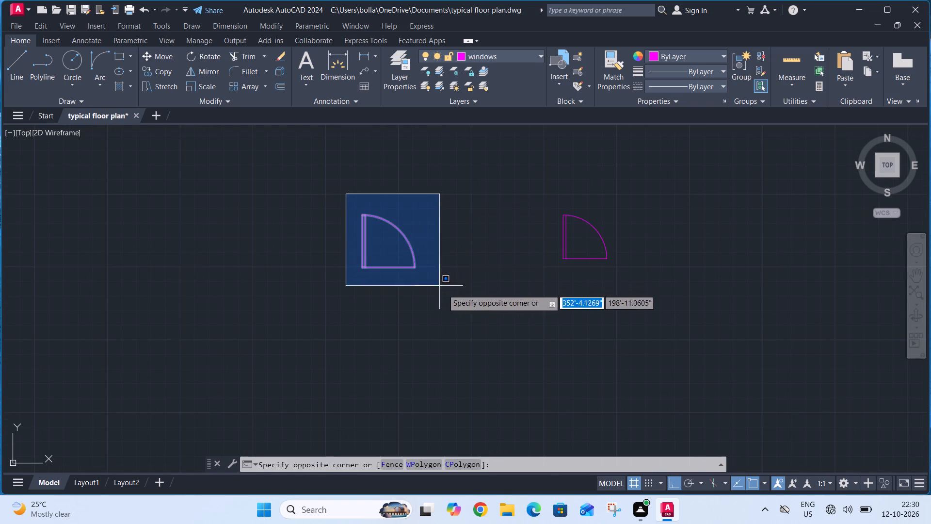
pyautogui.click(447, 292)
pyautogui.press('c')
pyautogui.press('o')
pyautogui.press('space')
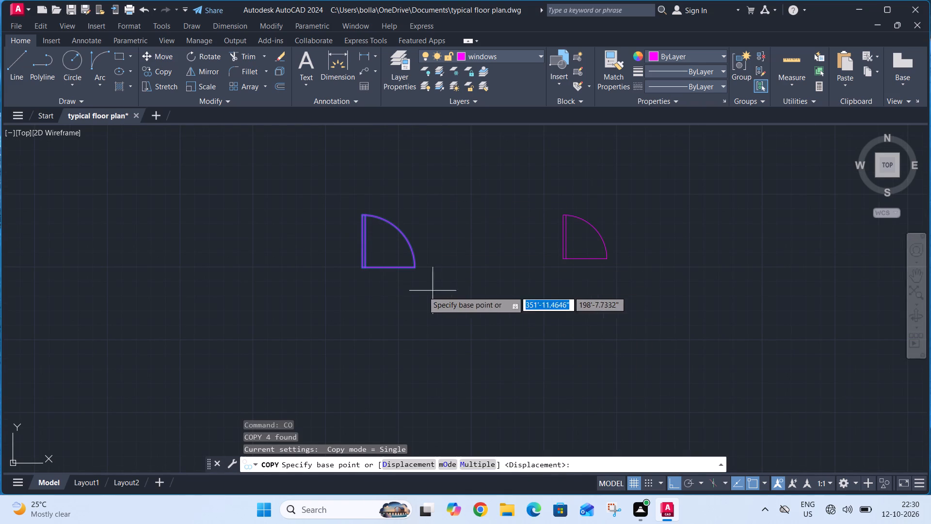
pyautogui.click(362, 269)
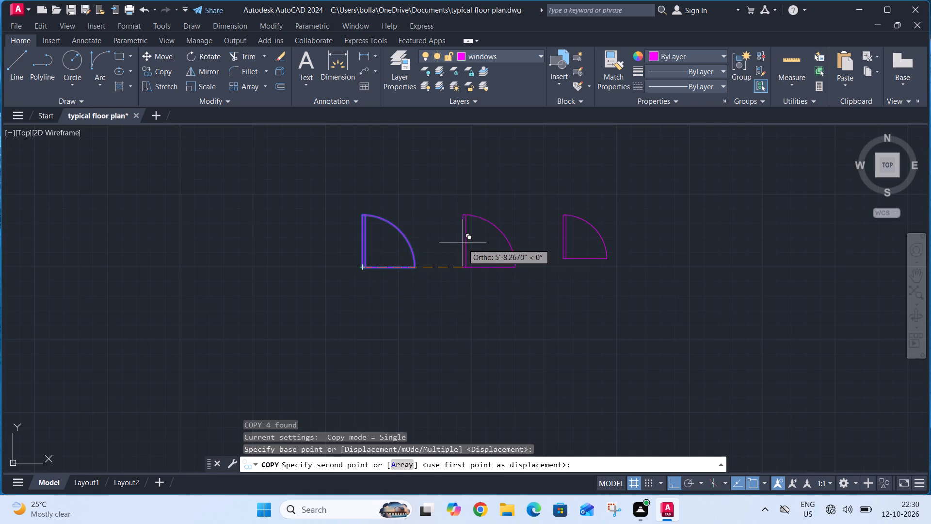
pyautogui.scroll(-5, 464, 243)
pyautogui.scroll(3, 334, 307)
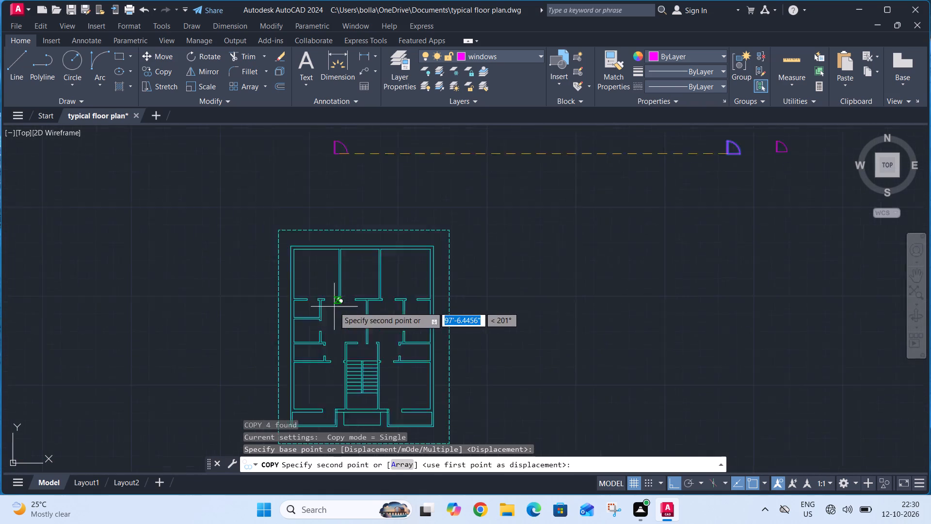
pyautogui.scroll(2, 334, 307)
pyautogui.click(368, 286)
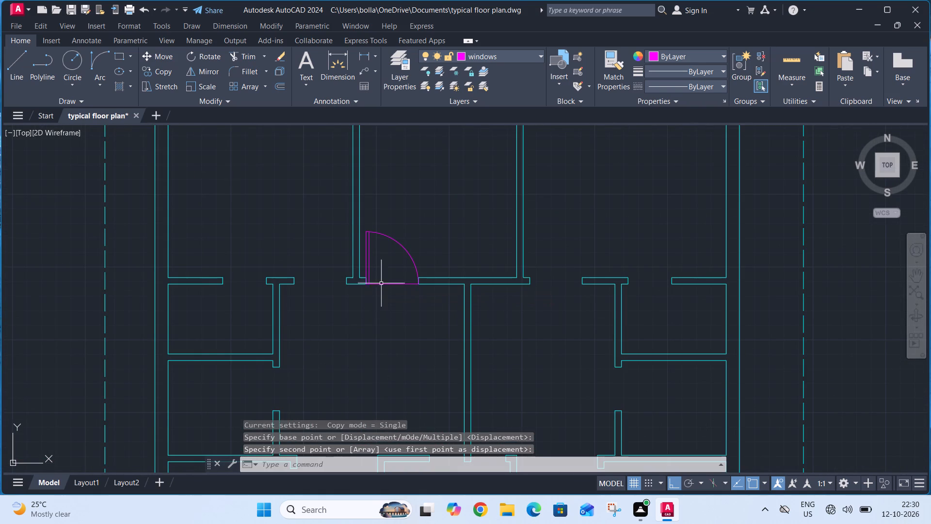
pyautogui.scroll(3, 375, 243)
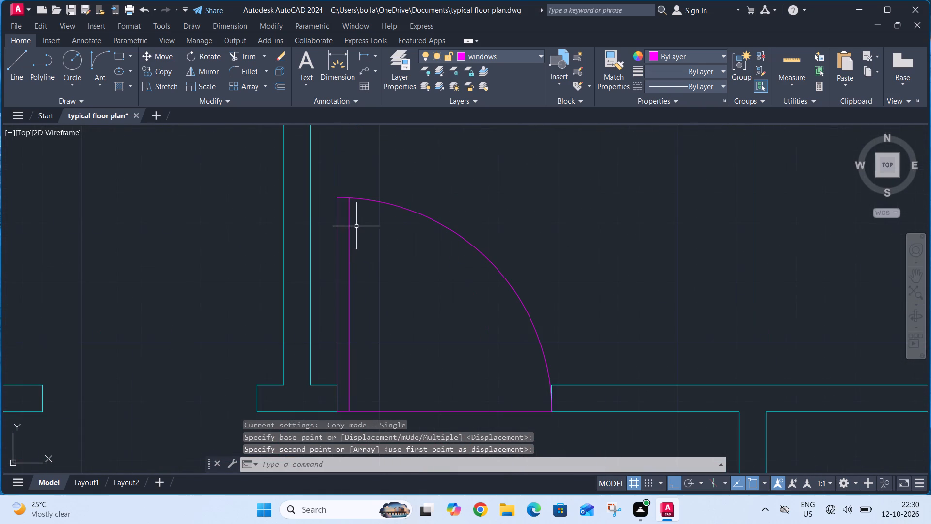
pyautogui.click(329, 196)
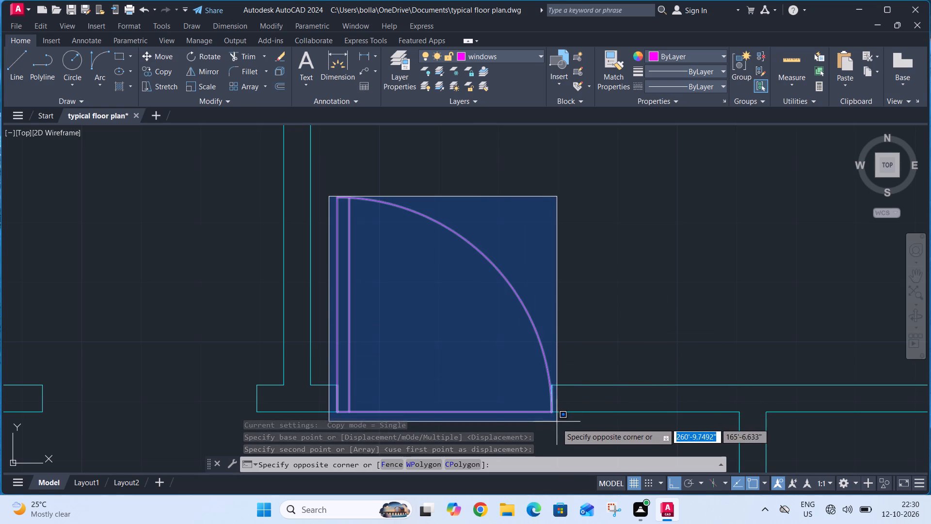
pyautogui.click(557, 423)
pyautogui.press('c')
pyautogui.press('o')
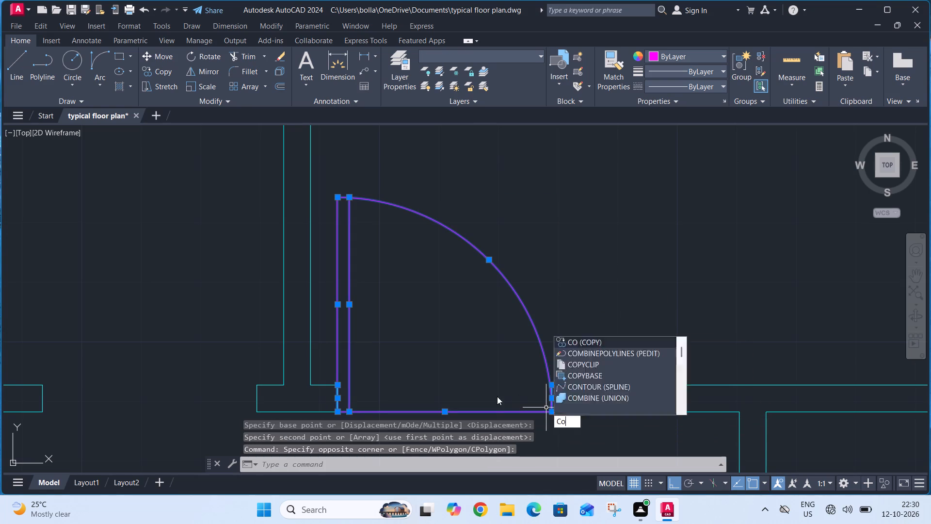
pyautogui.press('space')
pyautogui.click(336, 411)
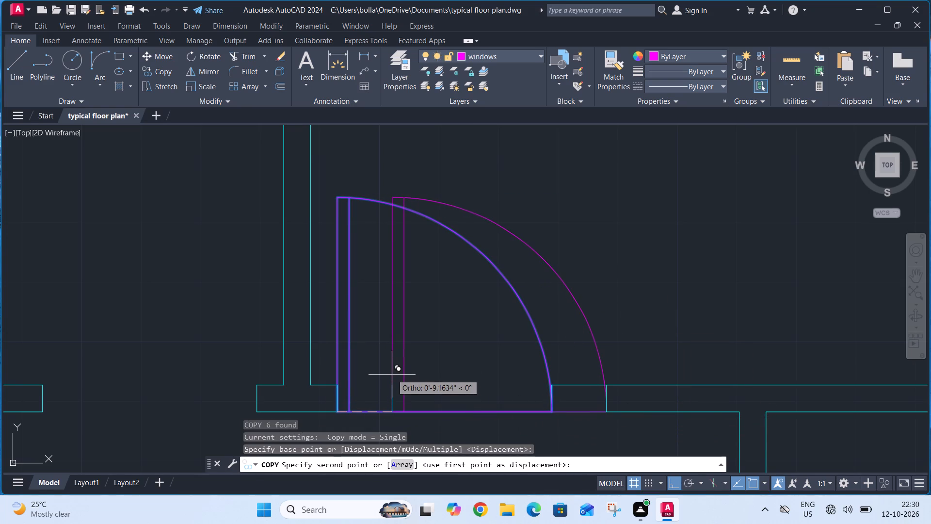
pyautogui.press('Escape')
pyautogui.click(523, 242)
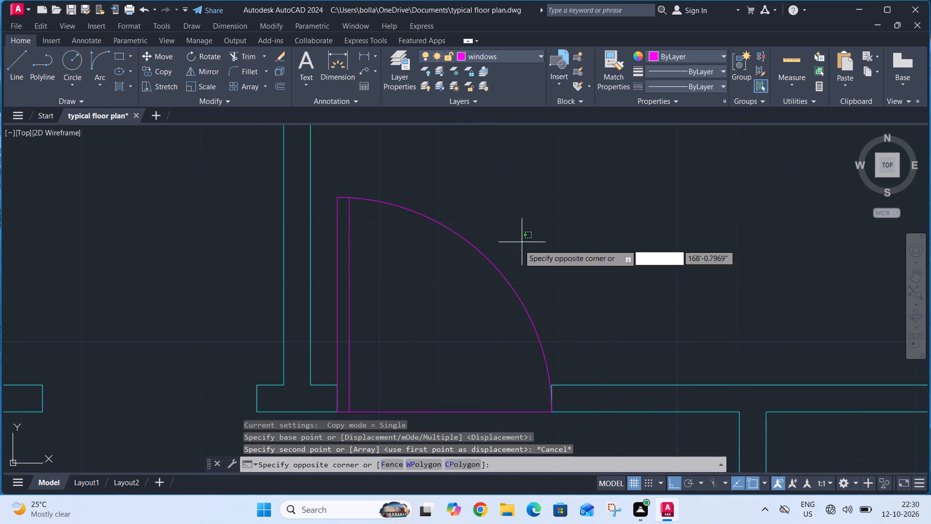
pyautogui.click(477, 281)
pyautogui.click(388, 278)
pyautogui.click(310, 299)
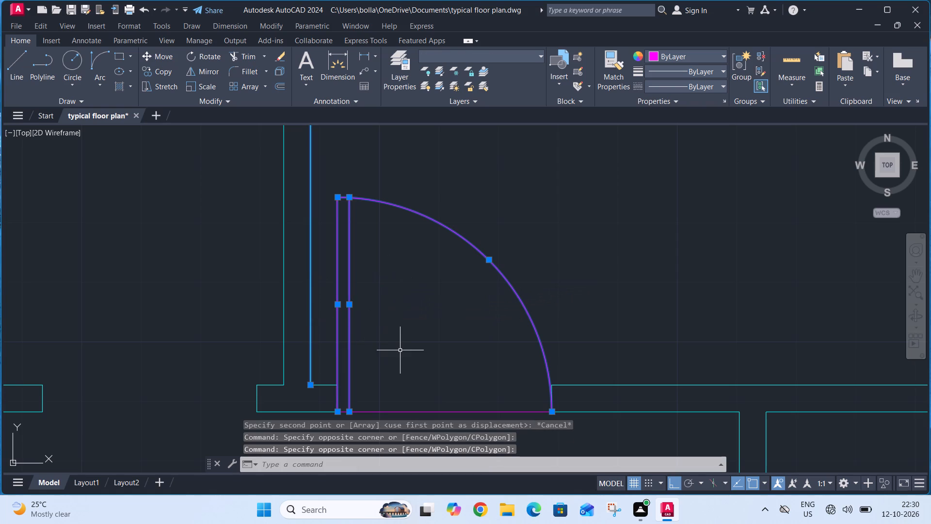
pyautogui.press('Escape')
# Copy the placed 3' door by its lower west corner into the opening in the south wall of the plan's north-east room.
pyautogui.moveTo(390, 320); pyautogui.dragTo(385, 322)
pyautogui.click(332, 337)
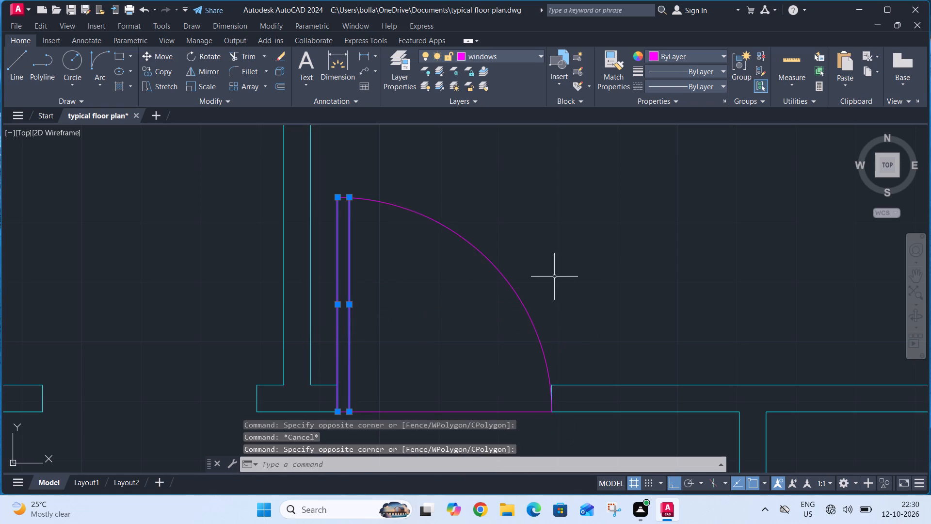
pyautogui.click(554, 277)
pyautogui.click(514, 301)
pyautogui.click(475, 350)
pyautogui.click(435, 417)
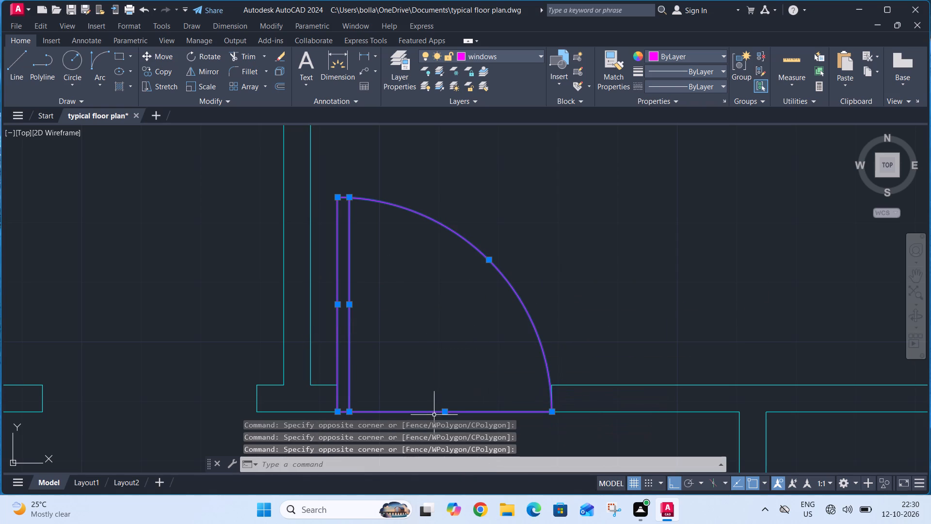
pyautogui.press('c')
pyautogui.press('o')
pyautogui.press('space')
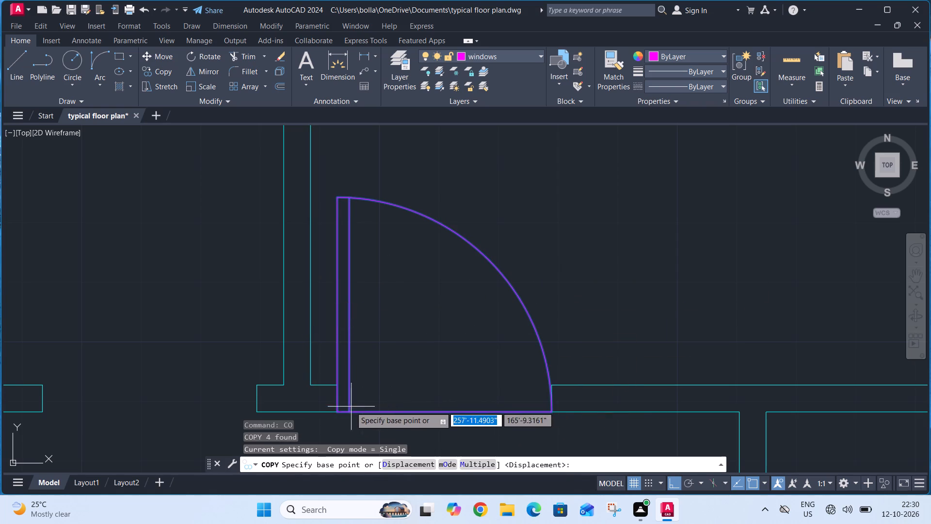
pyautogui.moveTo(336, 412); pyautogui.dragTo(340, 409)
pyautogui.scroll(-3, 391, 352)
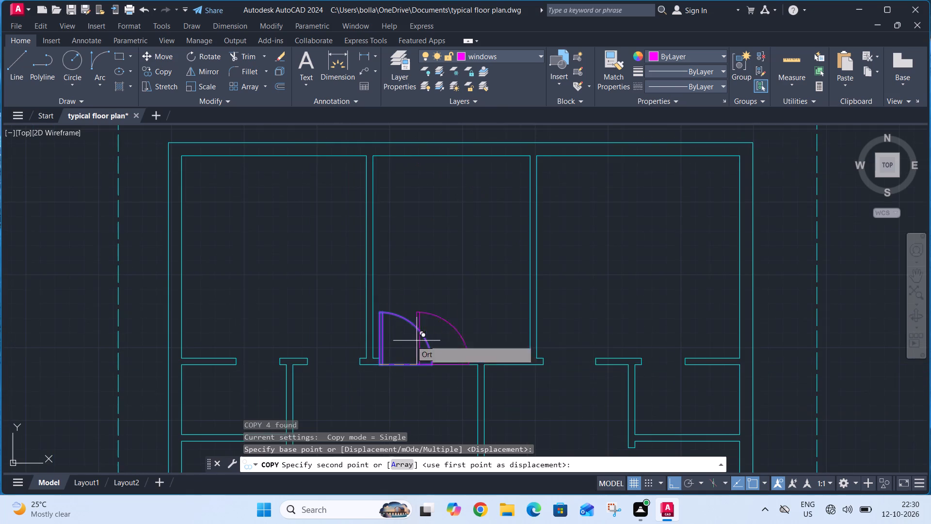
pyautogui.click(544, 362)
# Move the north-east room's door by its lower west corner onto the south corner of the opening's west jamb.
pyautogui.scroll(3, 552, 348)
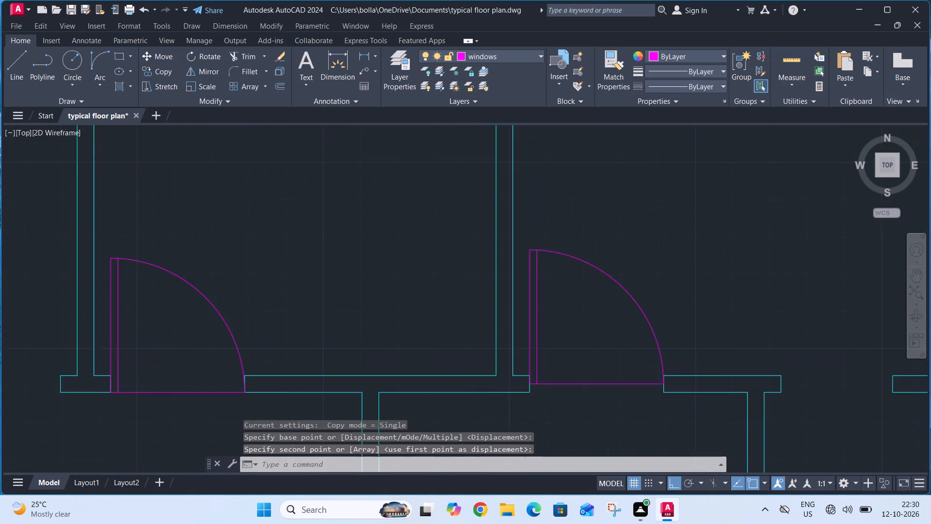
pyautogui.click(552, 335)
pyautogui.click(500, 343)
pyautogui.click(583, 379)
pyautogui.click(559, 410)
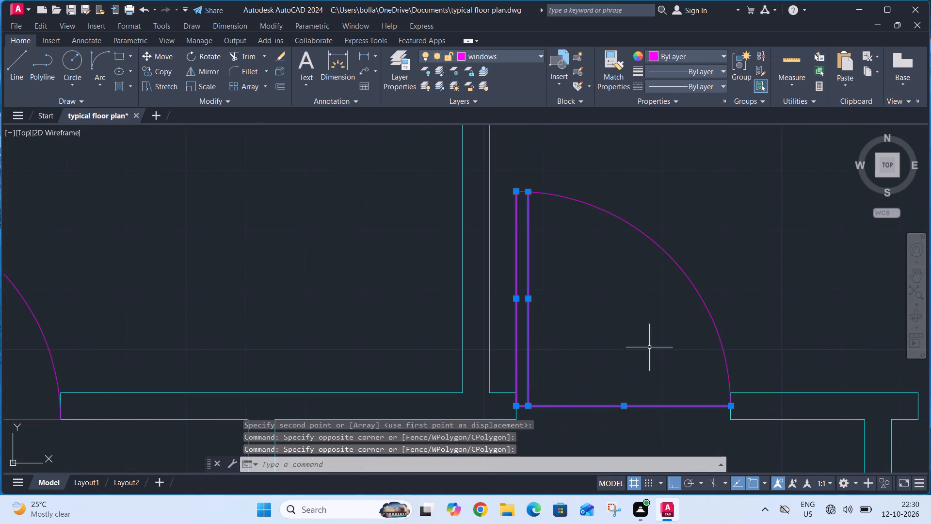
pyautogui.click(719, 300)
pyautogui.click(654, 334)
pyautogui.press('m')
pyautogui.press('space')
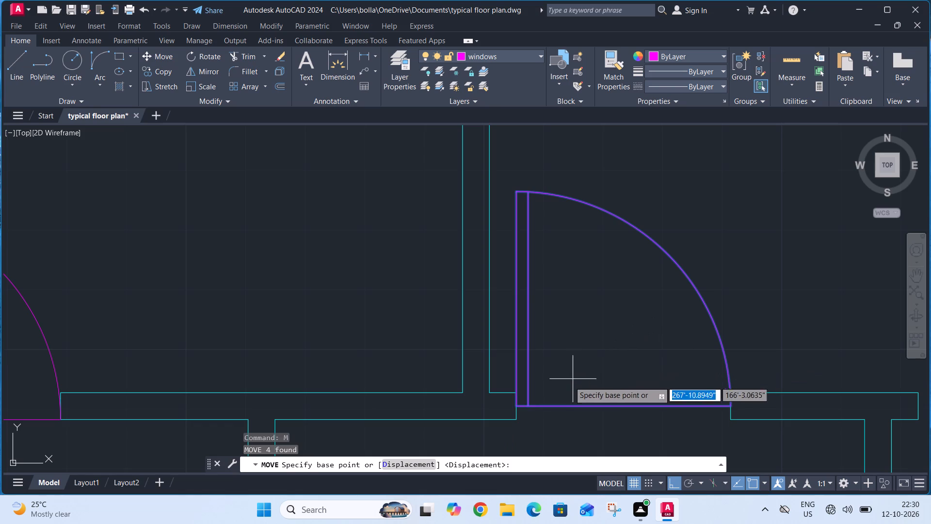
pyautogui.click(518, 405)
pyautogui.click(517, 419)
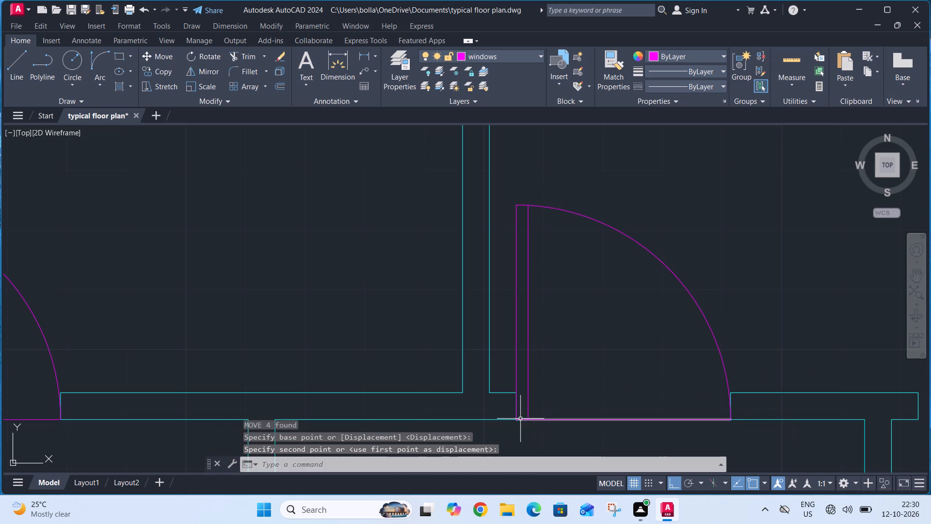
pyautogui.press('Escape')
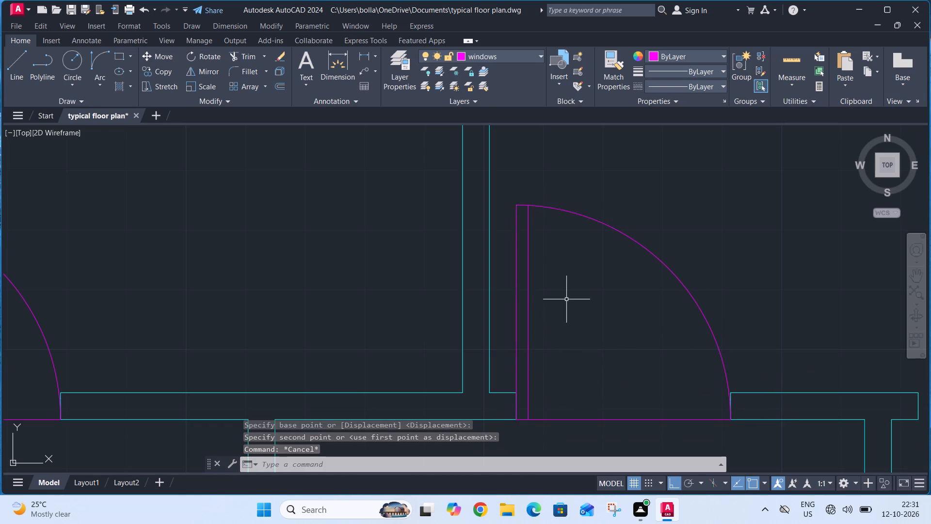
# Measure the widths of the two openings on either side of the central wall's south end, north of the staircase.
pyautogui.scroll(-6, 570, 295)
pyautogui.scroll(4, 559, 341)
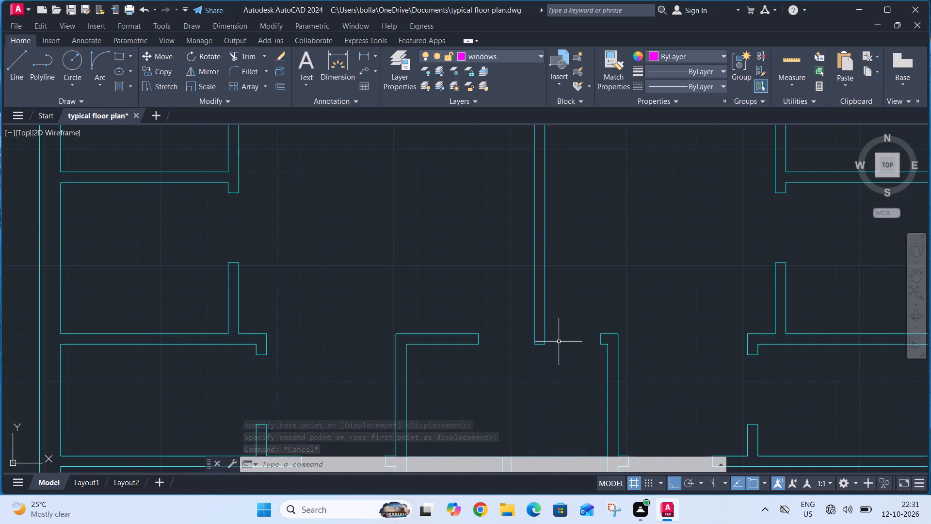
pyautogui.click(365, 55)
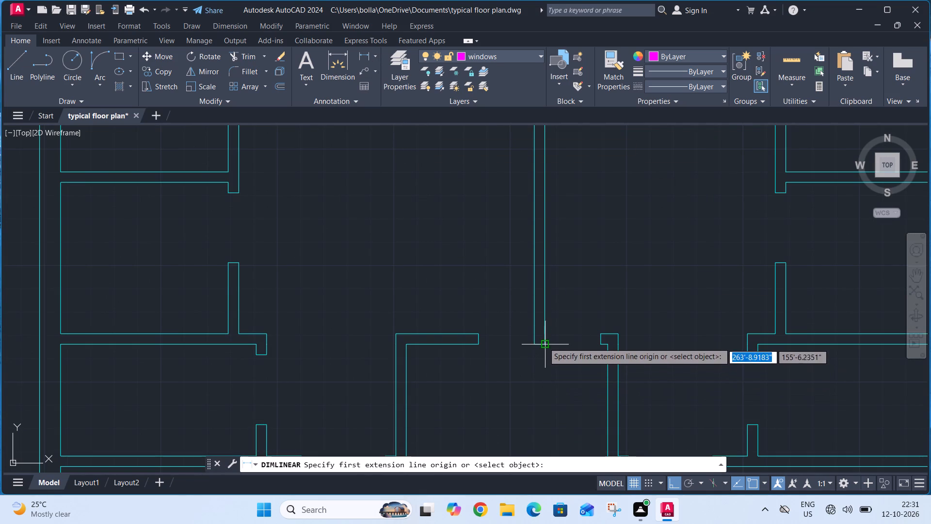
pyautogui.click(544, 342)
pyautogui.click(602, 345)
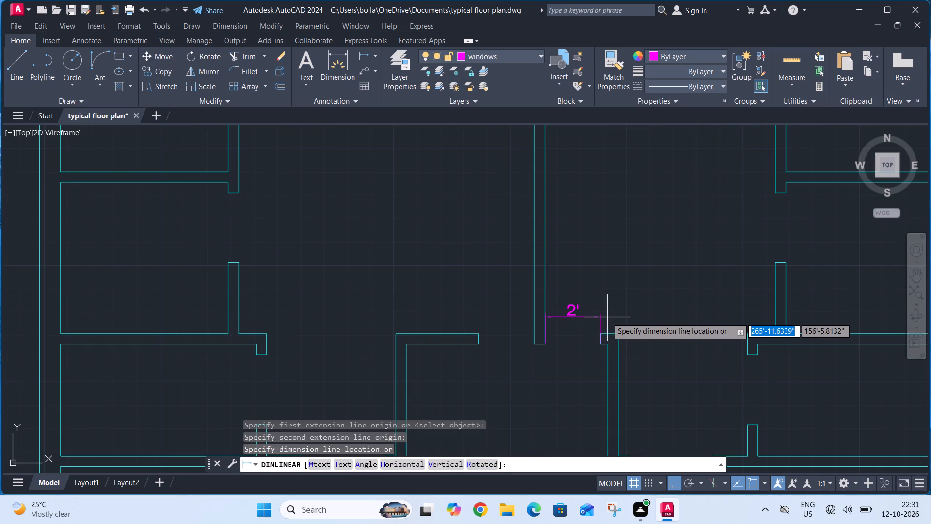
pyautogui.press('Escape')
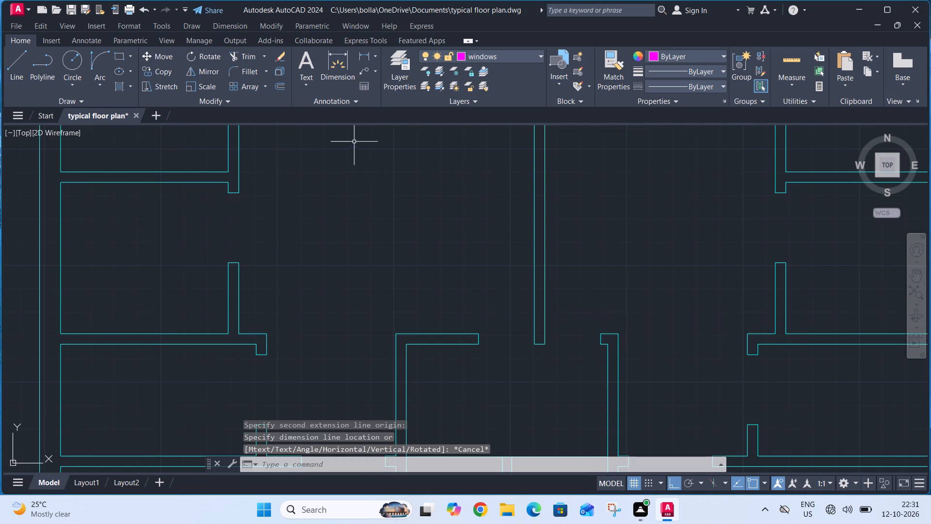
pyautogui.click(366, 57)
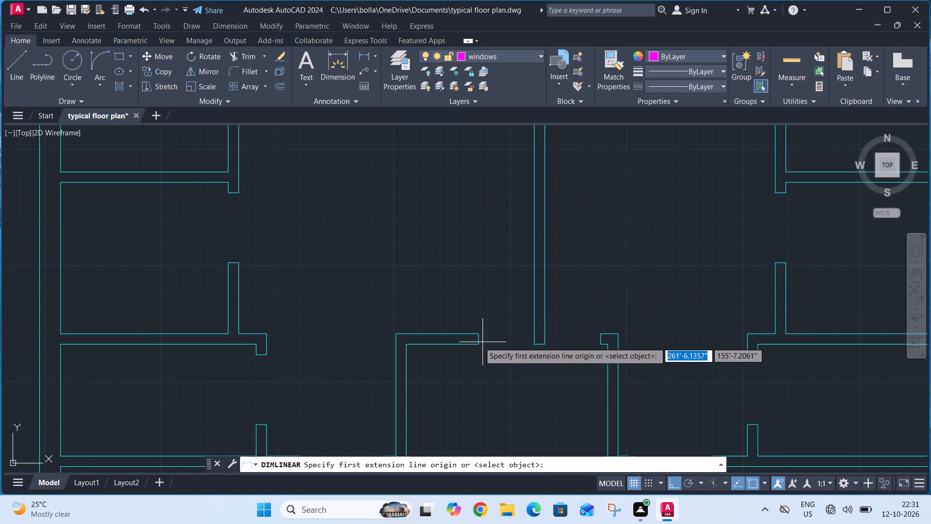
pyautogui.click(477, 341)
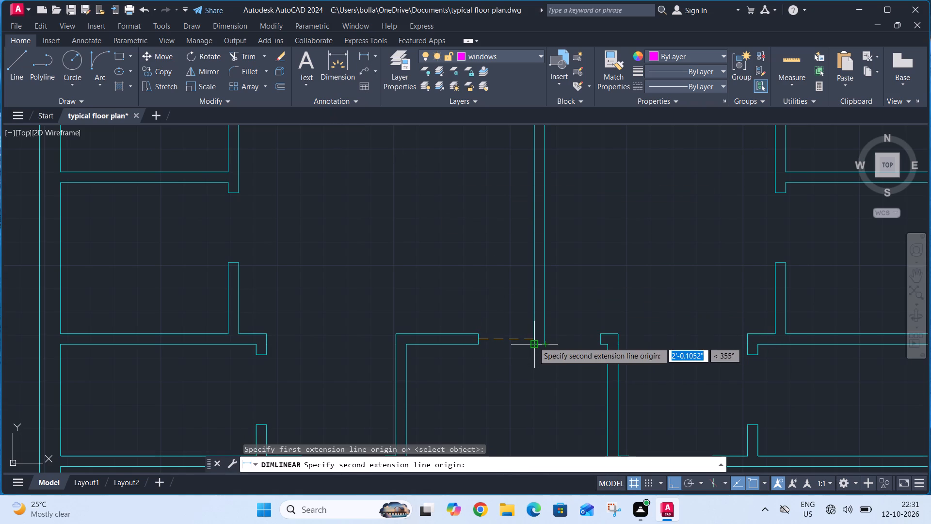
pyautogui.click(533, 342)
pyautogui.press('Escape')
pyautogui.click(532, 319)
pyautogui.press('Escape')
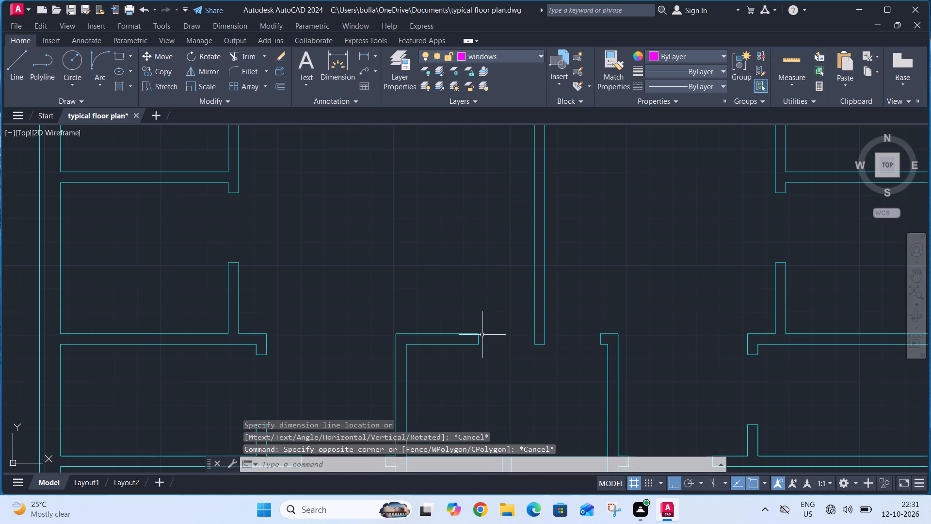
# Move the east end line of the wall segment at the staircase's north-west corner 6" west.
pyautogui.scroll(3, 479, 338)
pyautogui.click(485, 337)
pyautogui.click(475, 341)
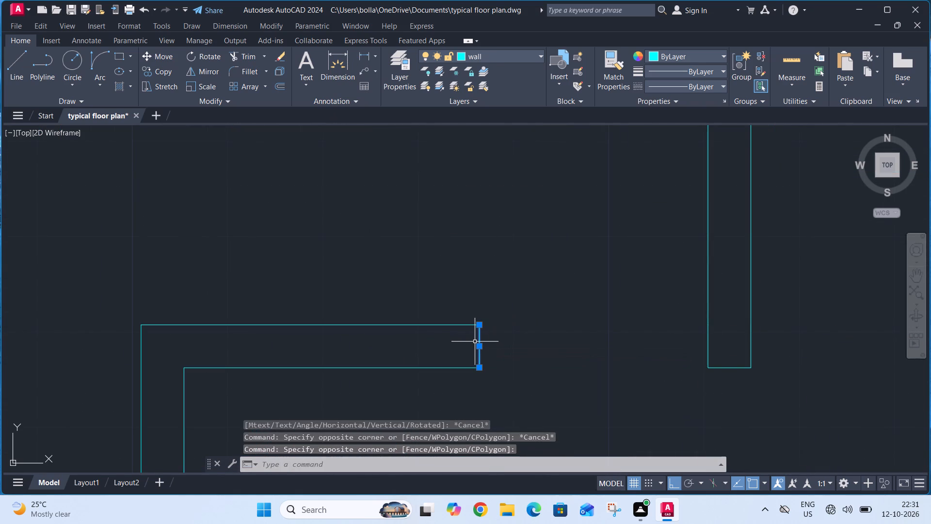
pyautogui.press('m')
pyautogui.press('space')
pyautogui.click(479, 364)
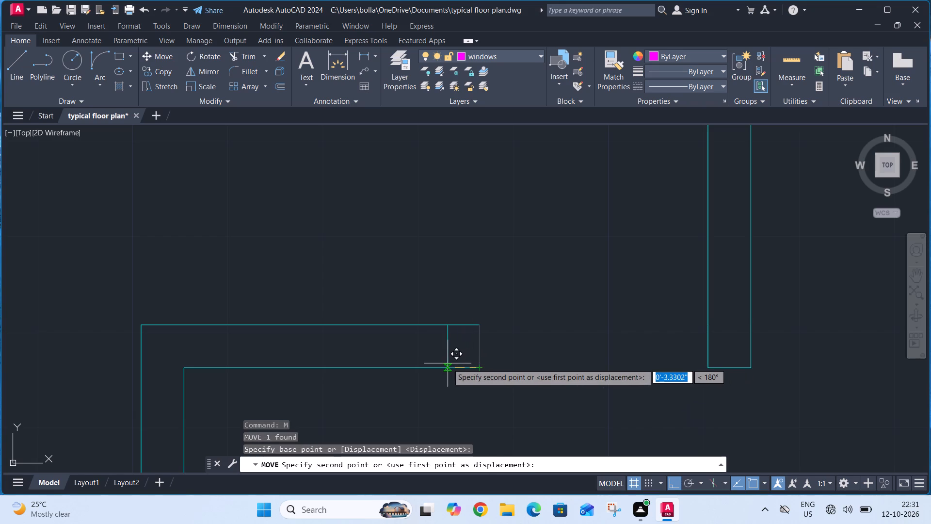
pyautogui.write('6"')
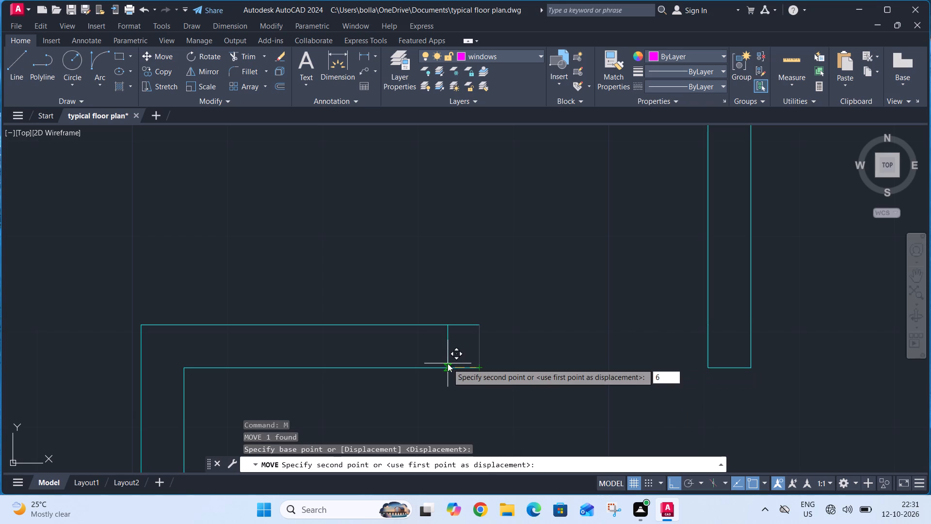
pyautogui.press('Return')
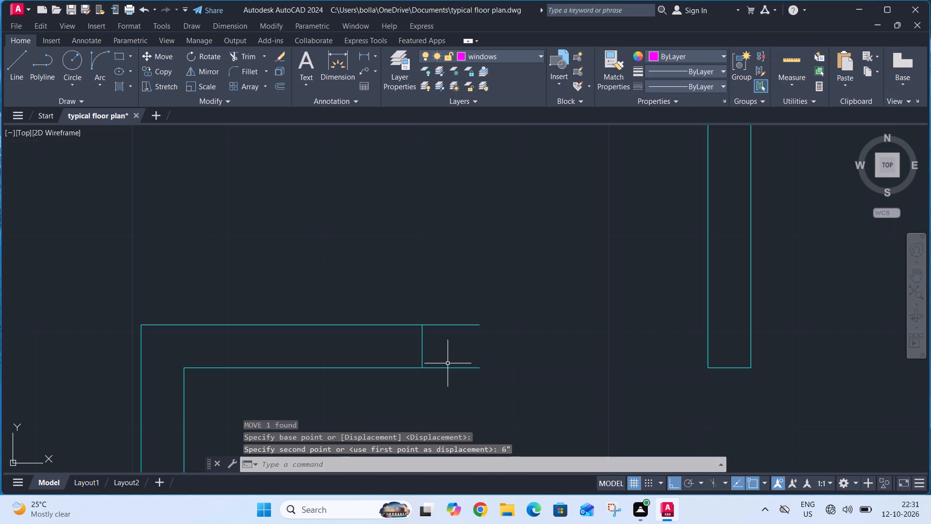
# Trim both wall lines that project east of the moved end line.
pyautogui.write('tr')
pyautogui.press('space')
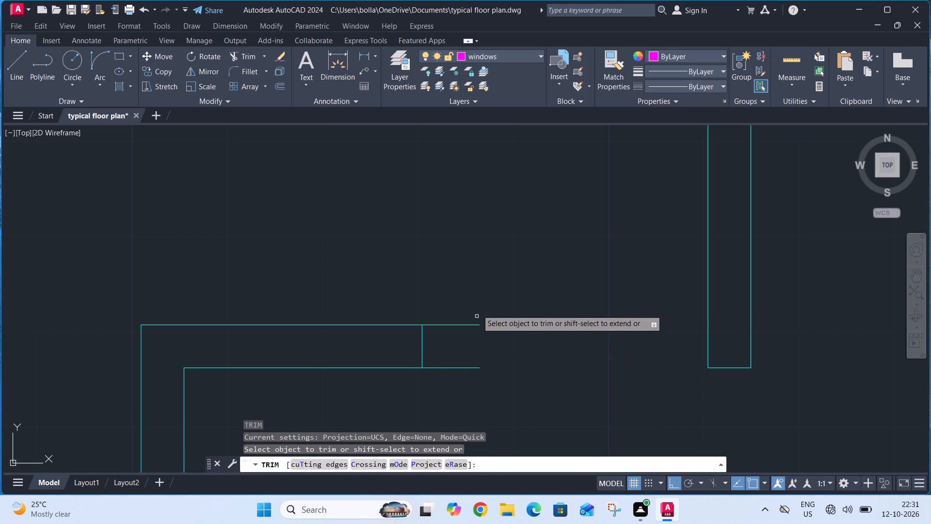
pyautogui.click(477, 289)
pyautogui.click(448, 384)
pyautogui.press('Escape')
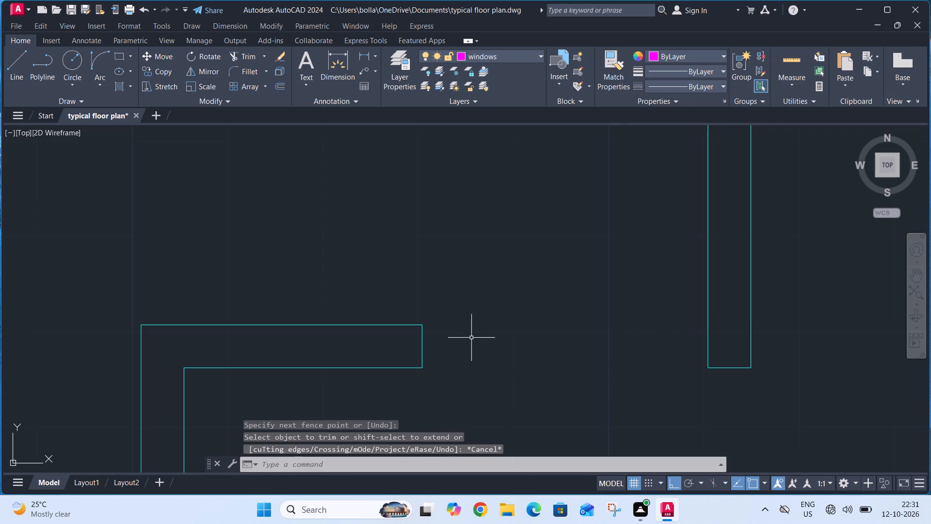
# Measure the width of the opening between the shortened wall segment and the central wall's west face.
pyautogui.scroll(-3, 474, 334)
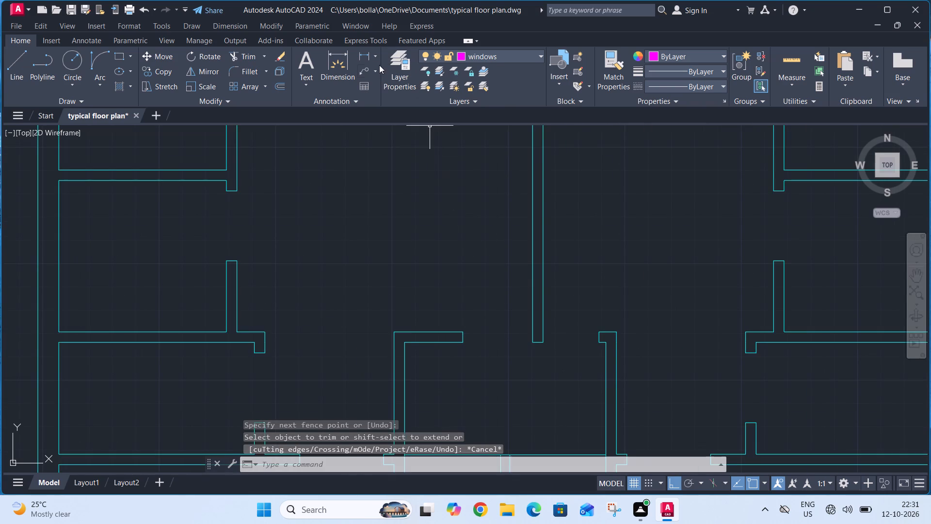
pyautogui.click(370, 50)
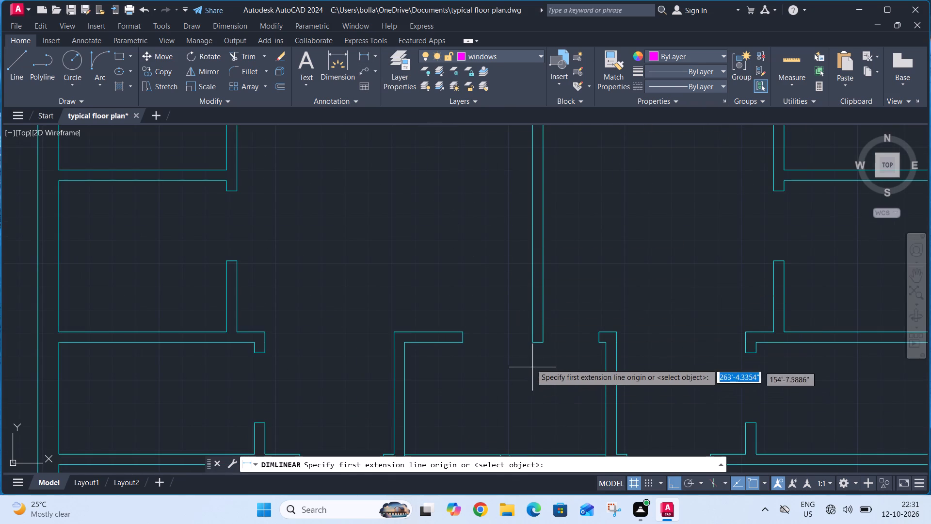
pyautogui.click(533, 341)
pyautogui.click(465, 346)
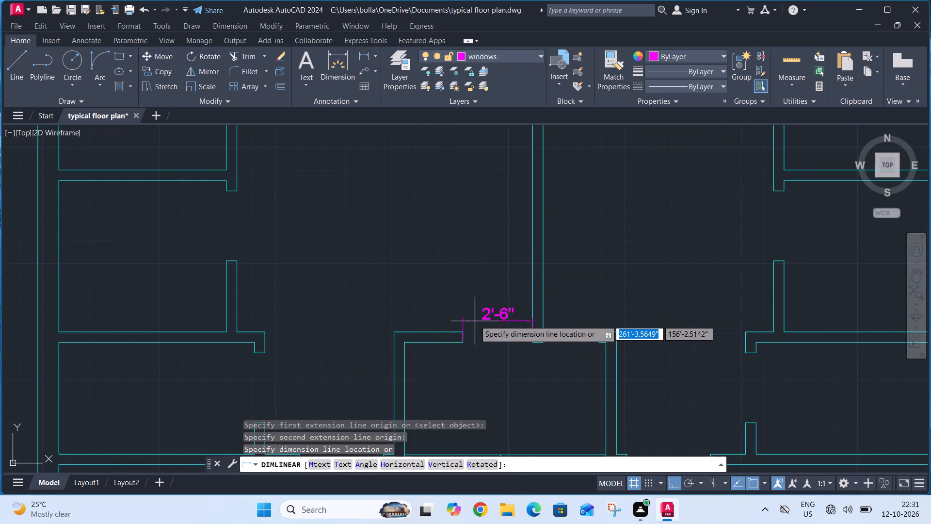
pyautogui.press('Escape')
# Mirror the 2'6" door symbol beside the plan about a vertical line just west of it, keeping the source objects.
pyautogui.scroll(-3, 493, 311)
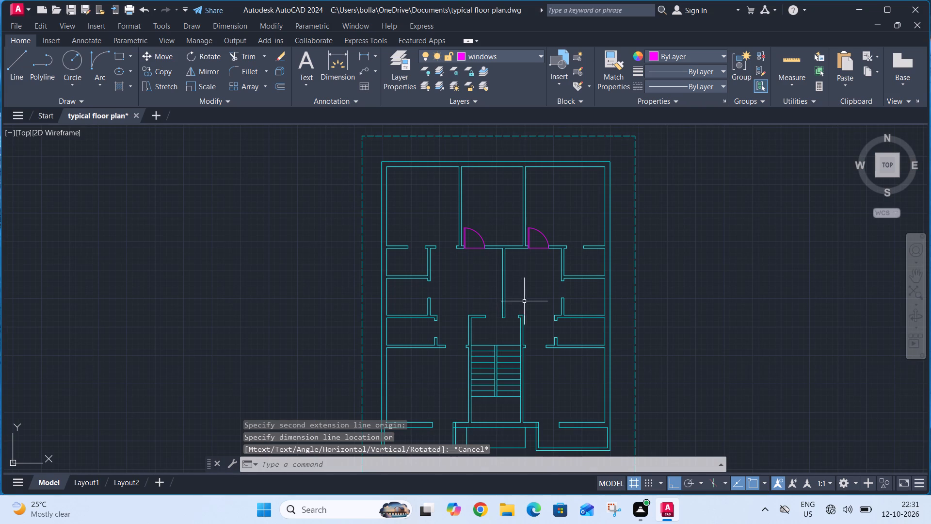
pyautogui.scroll(-2, 576, 305)
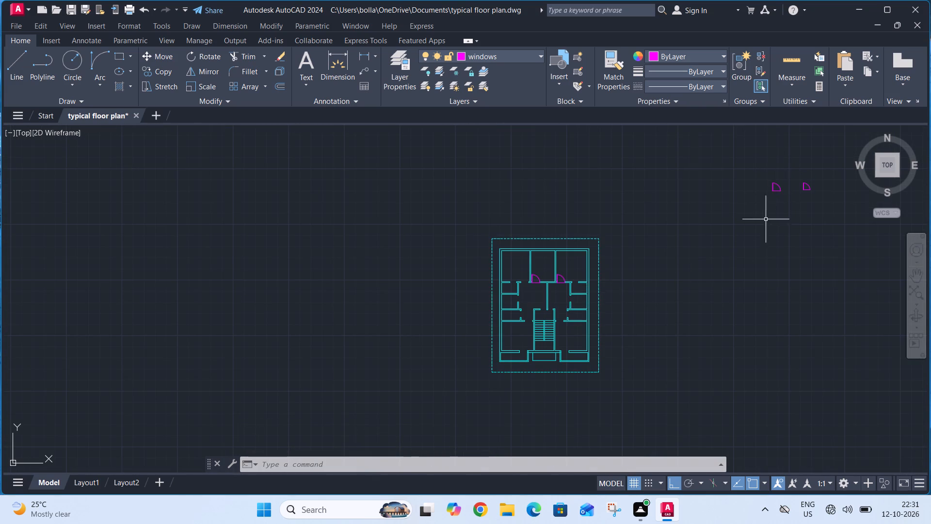
pyautogui.moveTo(793, 218); pyautogui.dragTo(696, 291, button='middle')
pyautogui.scroll(3, 704, 265)
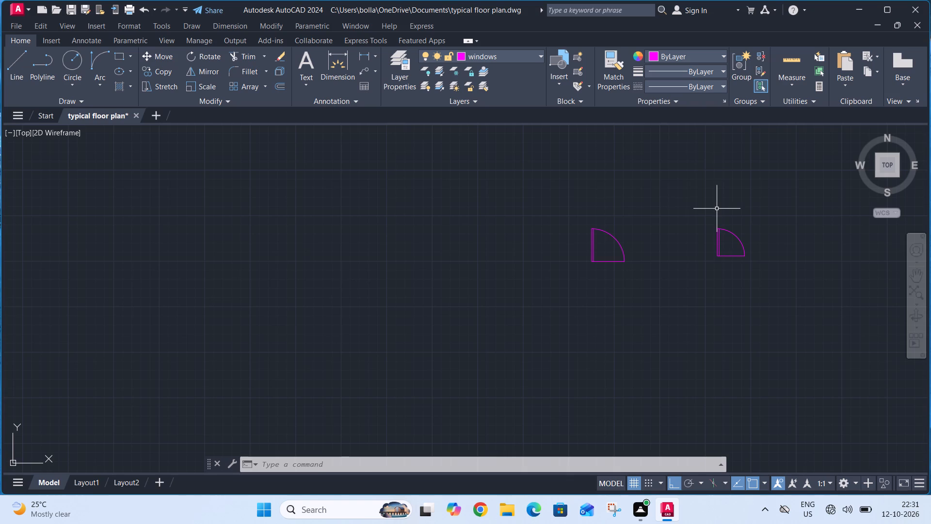
pyautogui.click(689, 203)
pyautogui.click(767, 283)
pyautogui.press('m')
pyautogui.press('i')
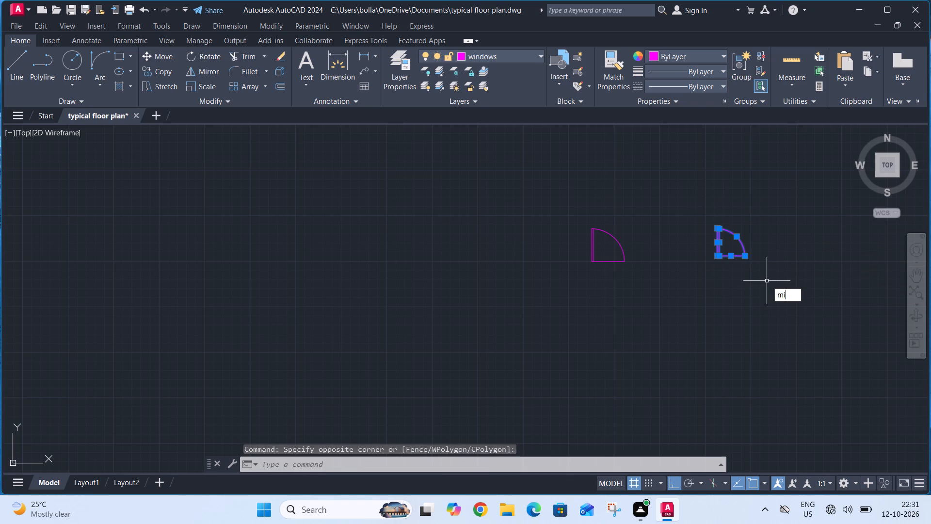
pyautogui.press('space')
pyautogui.click(707, 279)
pyautogui.click(709, 195)
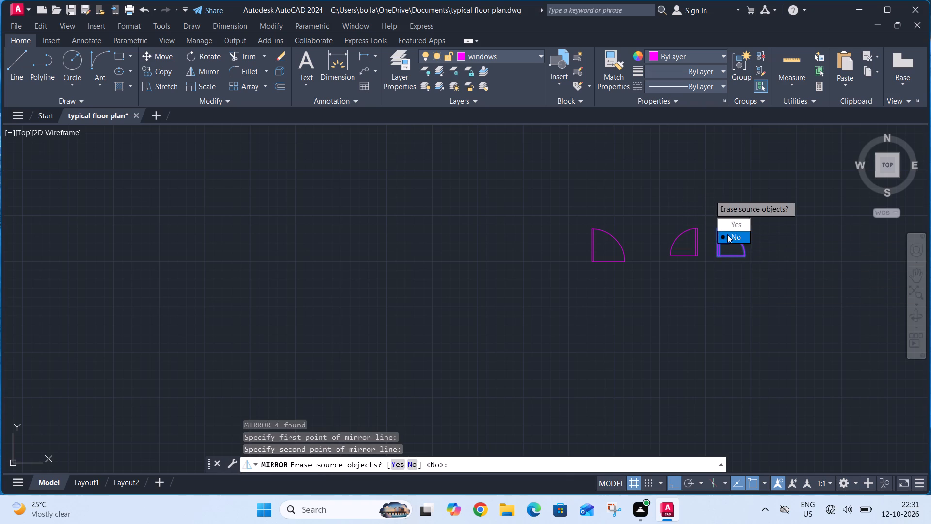
pyautogui.moveTo(727, 234); pyautogui.dragTo(709, 195)
# Copy the mirrored 2'6" door symbol by its hinge corner to the south-west corner of the central wall's end above the staircase.
pyautogui.click(654, 187)
pyautogui.click(700, 260)
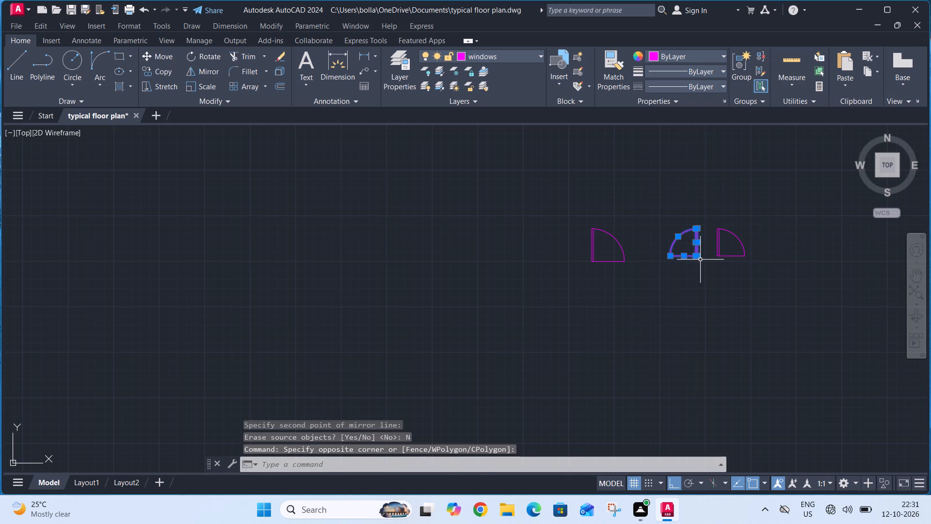
pyautogui.press('c')
pyautogui.write('o')
pyautogui.press('space')
pyautogui.scroll(4, 701, 253)
pyautogui.click(682, 270)
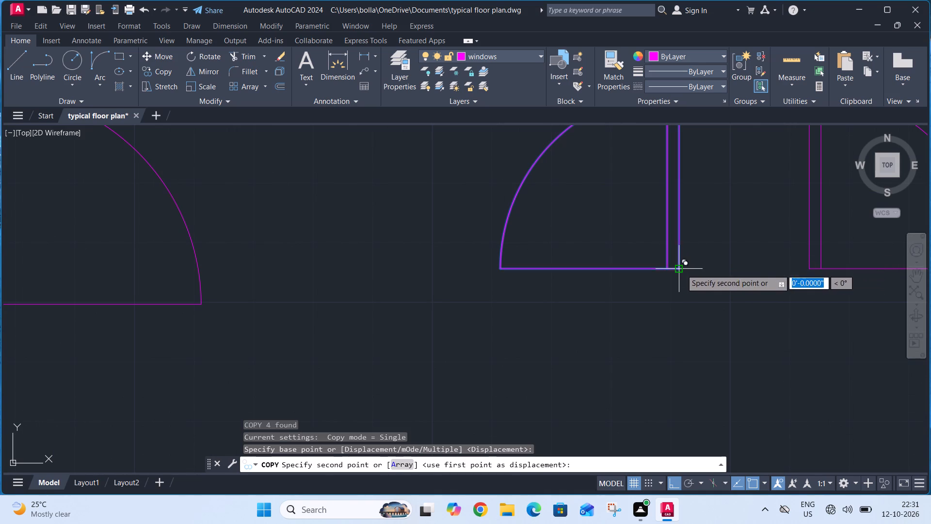
pyautogui.scroll(-7, 726, 220)
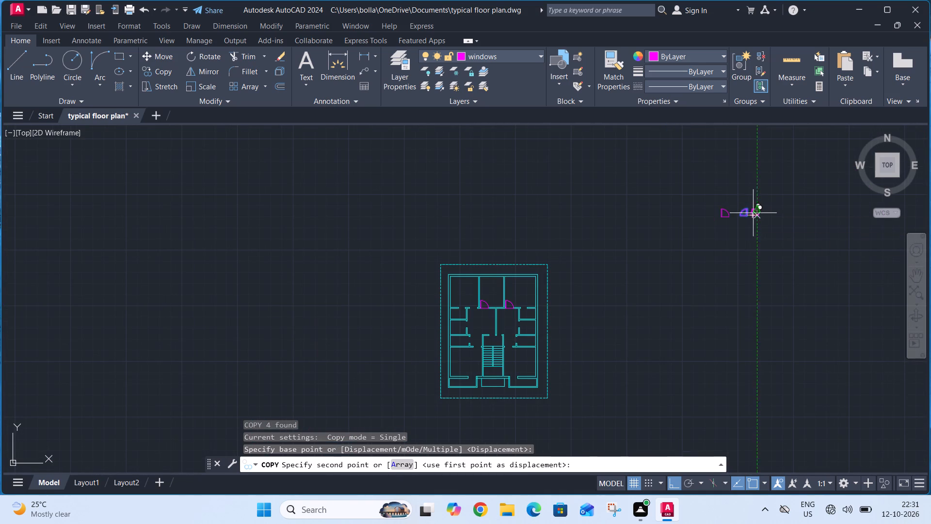
pyautogui.scroll(5, 491, 335)
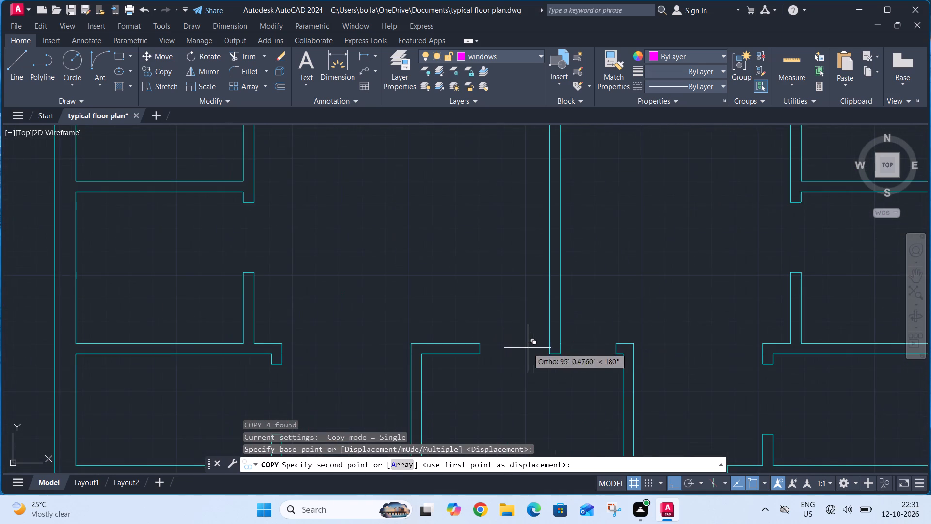
pyautogui.click(550, 352)
# Draw a 2' vertical line and a 2' horizontal line running east from its lower end, just east of the plan.
pyautogui.scroll(-1, 558, 331)
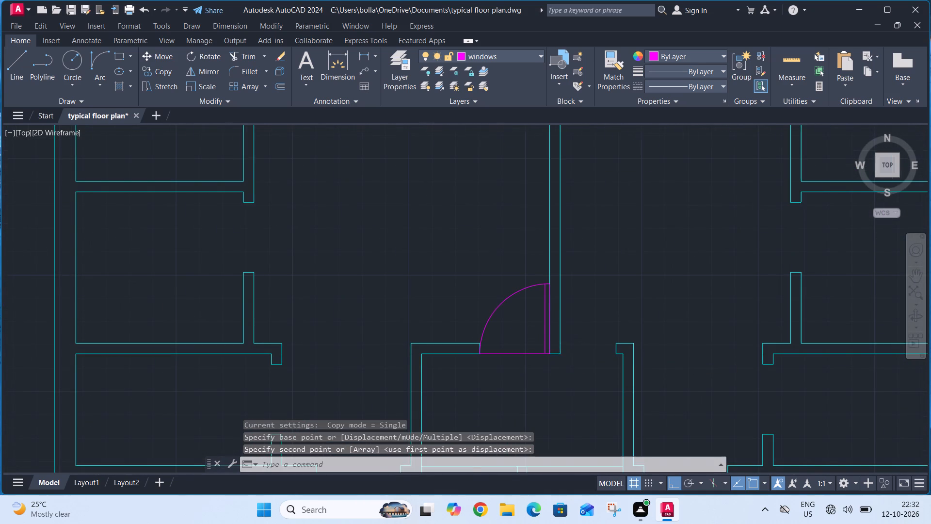
pyautogui.scroll(-2, 558, 331)
pyautogui.write('l')
pyautogui.press('space')
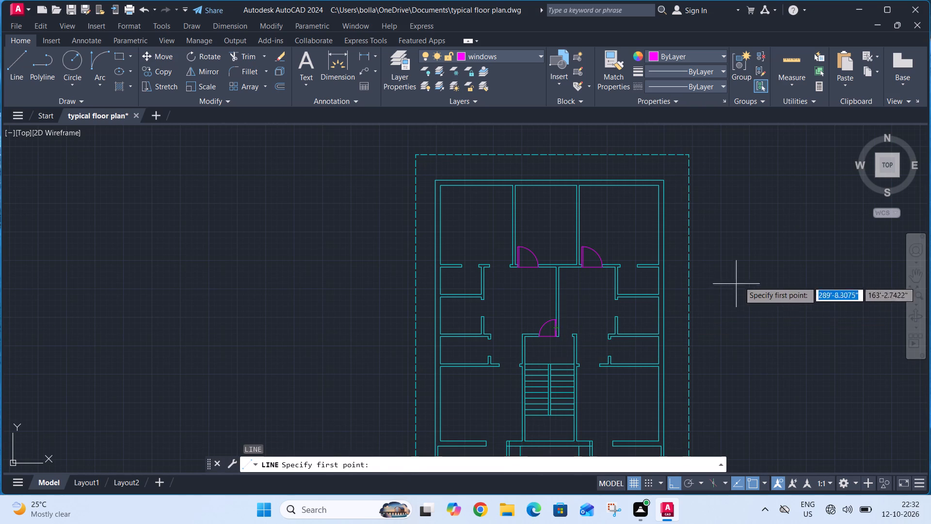
pyautogui.click(741, 278)
pyautogui.write("2'")
pyautogui.press('Return')
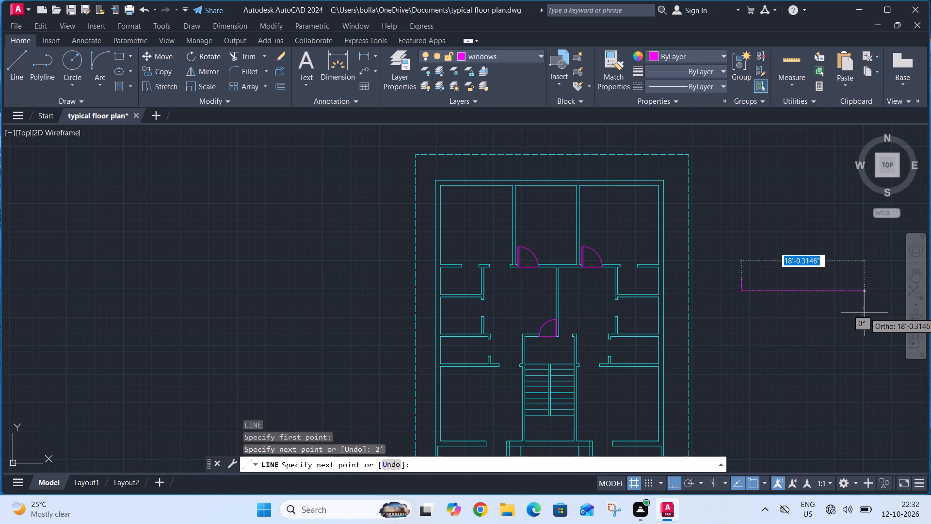
pyautogui.write("2'")
pyautogui.press('Return')
pyautogui.press('Escape')
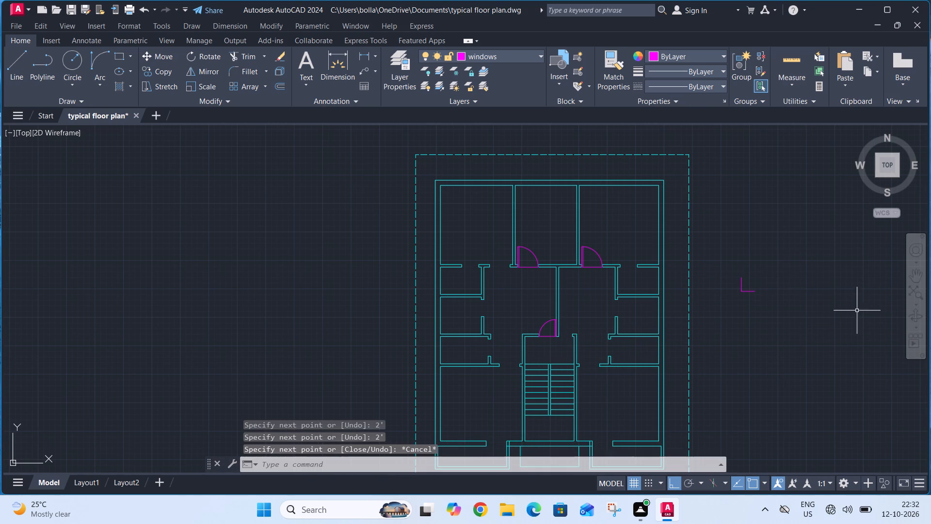
# Offset the new 2' vertical line 2" to the east.
pyautogui.write('o')
pyautogui.press('space')
pyautogui.write('2"')
pyautogui.press('Return')
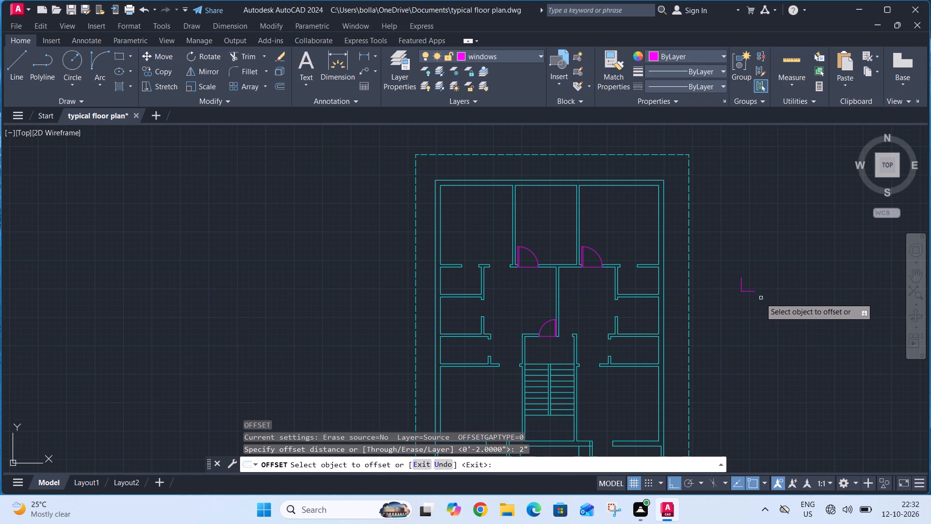
pyautogui.scroll(4, 747, 288)
pyautogui.click(708, 285)
pyautogui.click(750, 284)
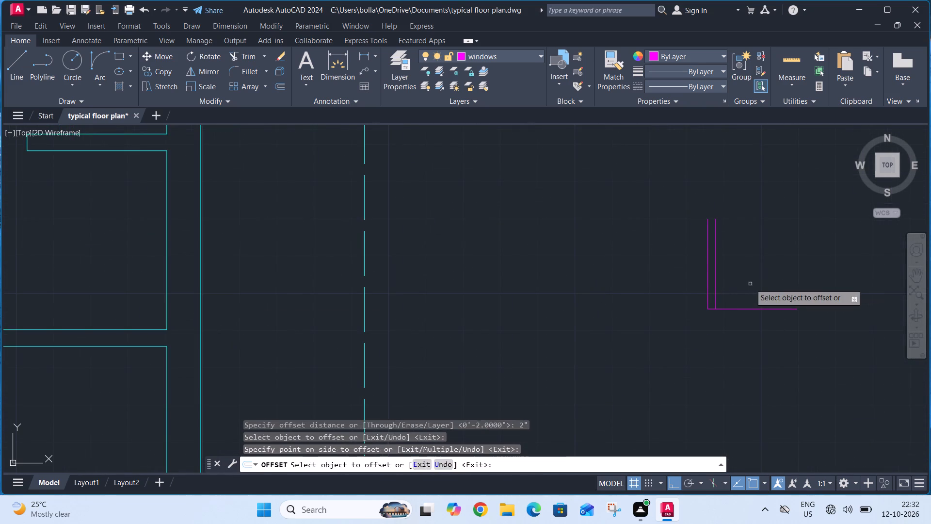
pyautogui.press('Escape')
# Draw a Start, End, Direction arc from the outer vertical line's top to the horizontal line's east end as a quarter-circle door swing.
pyautogui.scroll(1, 587, 211)
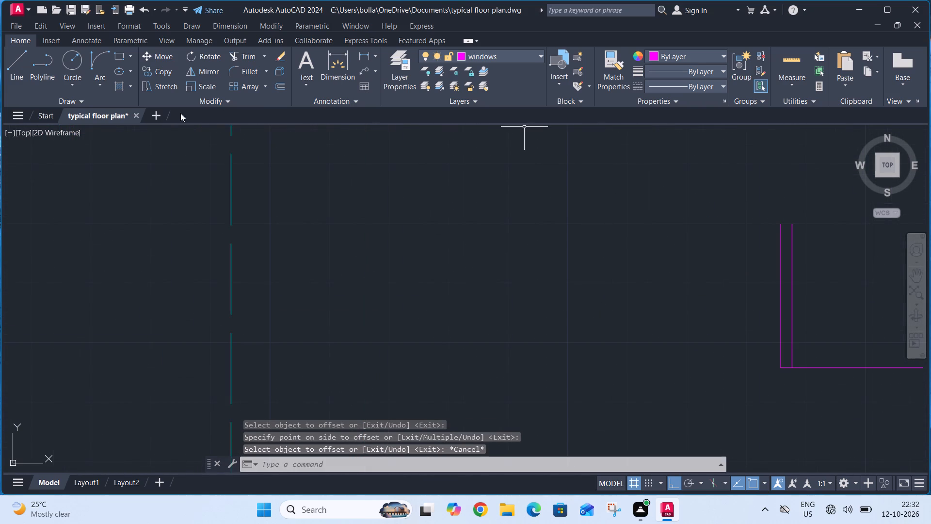
pyautogui.click(107, 89)
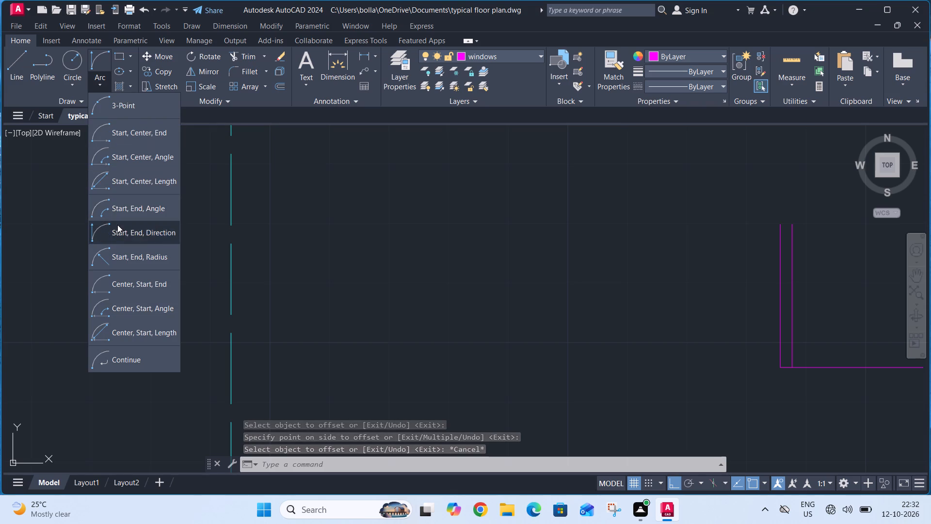
pyautogui.click(117, 225)
pyautogui.scroll(-3, 129, 196)
pyautogui.scroll(3, 297, 204)
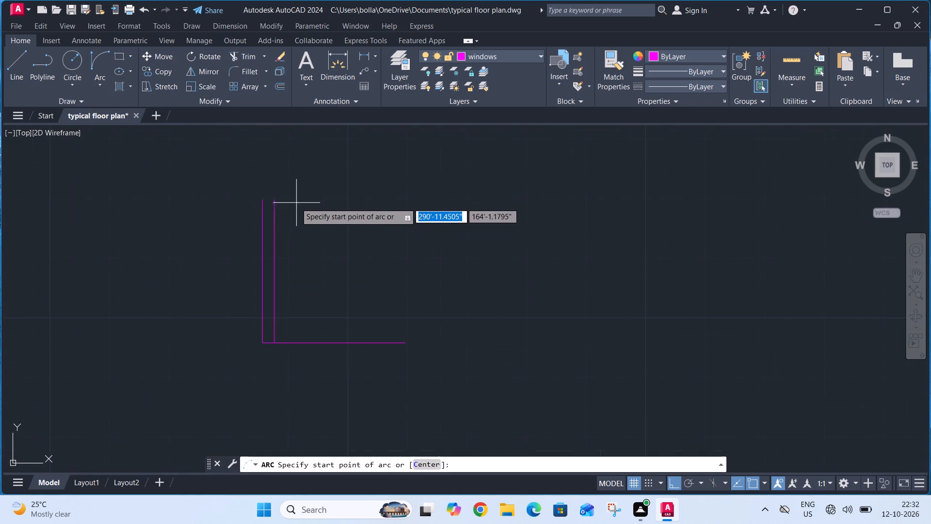
pyautogui.click(259, 196)
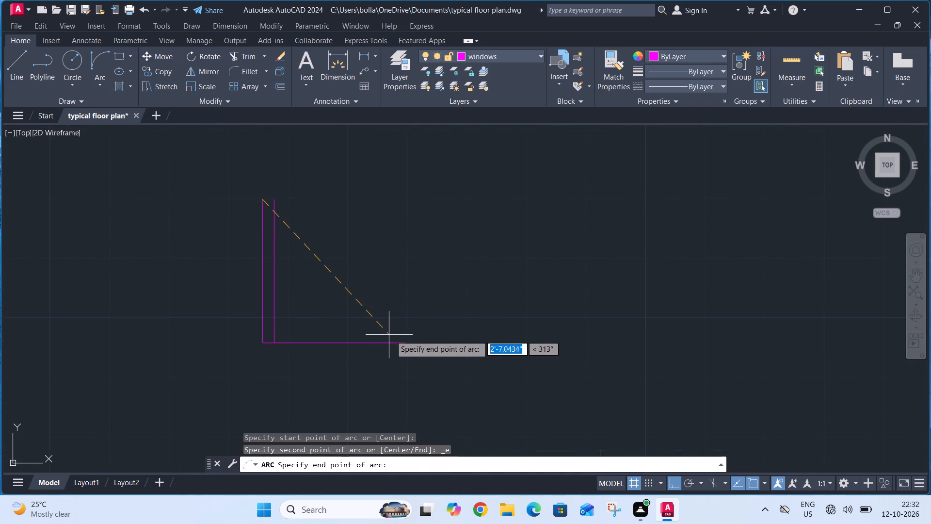
pyautogui.click(402, 340)
pyautogui.click(407, 315)
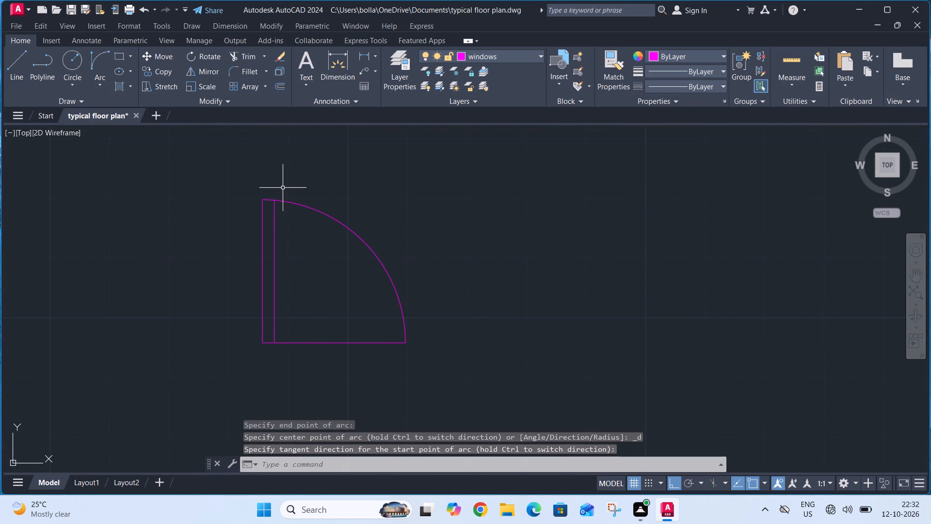
# Trim the tip of the offset line that projects above the door swing arc.
pyautogui.write('tr')
pyautogui.press('space')
pyautogui.scroll(4, 268, 200)
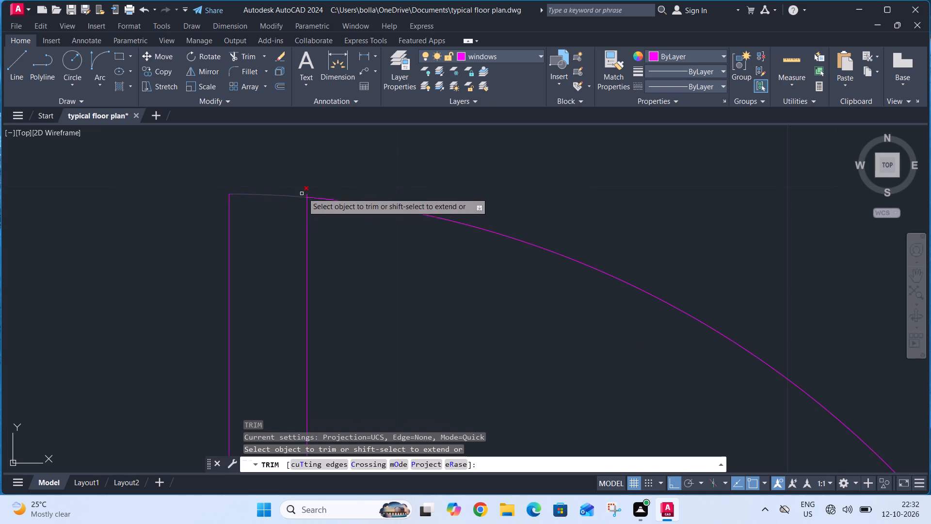
pyautogui.click(308, 194)
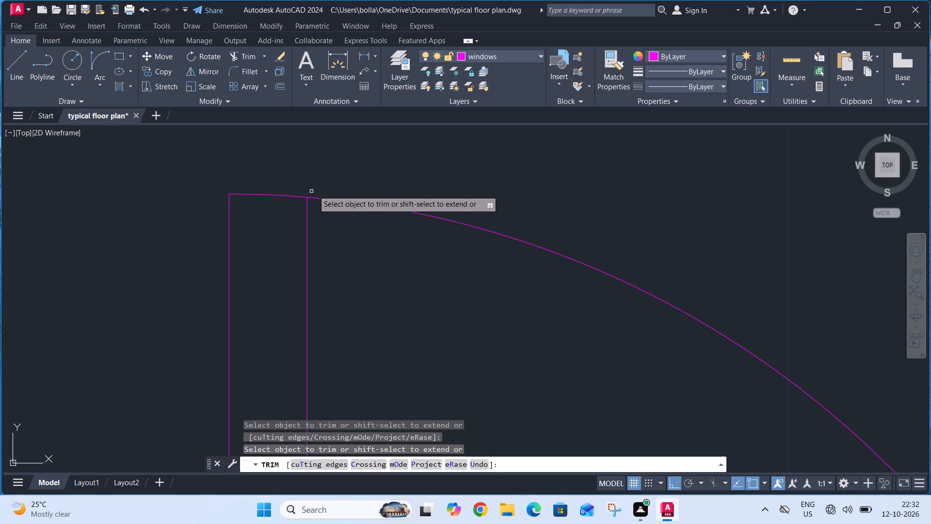
pyautogui.press('Escape')
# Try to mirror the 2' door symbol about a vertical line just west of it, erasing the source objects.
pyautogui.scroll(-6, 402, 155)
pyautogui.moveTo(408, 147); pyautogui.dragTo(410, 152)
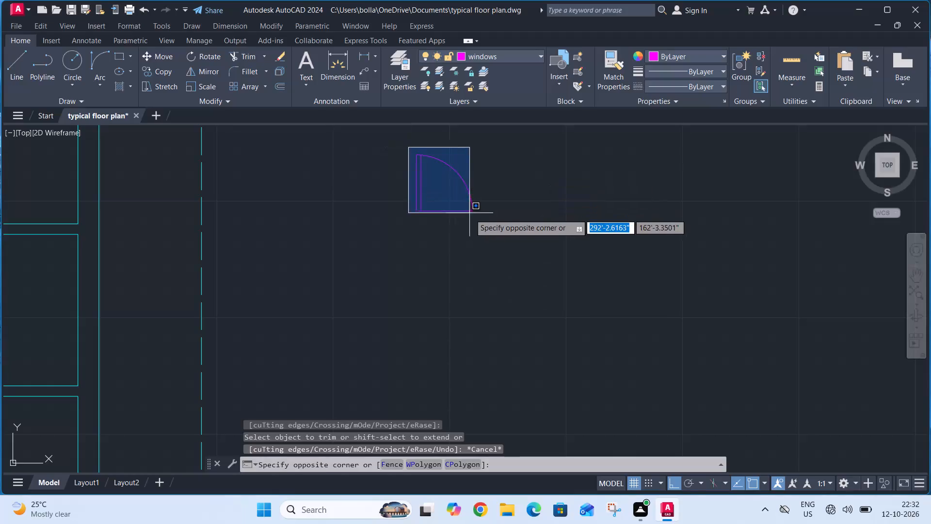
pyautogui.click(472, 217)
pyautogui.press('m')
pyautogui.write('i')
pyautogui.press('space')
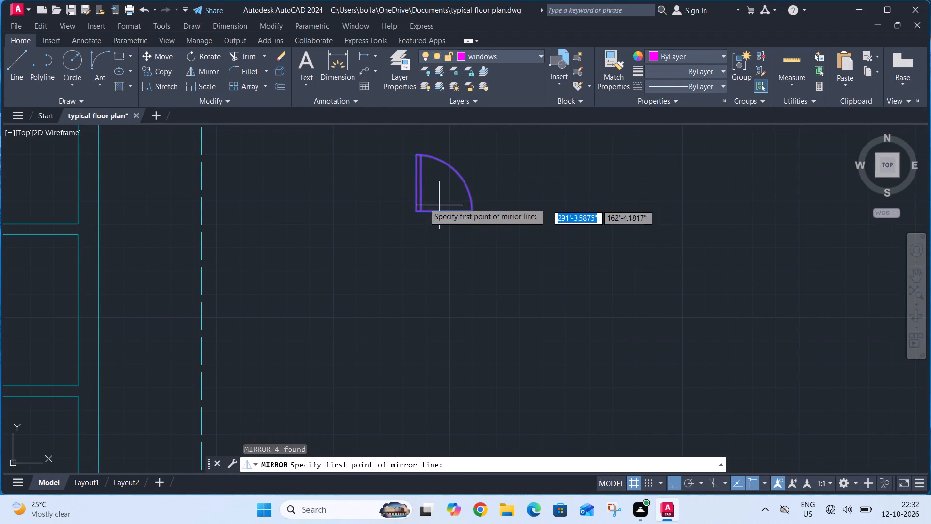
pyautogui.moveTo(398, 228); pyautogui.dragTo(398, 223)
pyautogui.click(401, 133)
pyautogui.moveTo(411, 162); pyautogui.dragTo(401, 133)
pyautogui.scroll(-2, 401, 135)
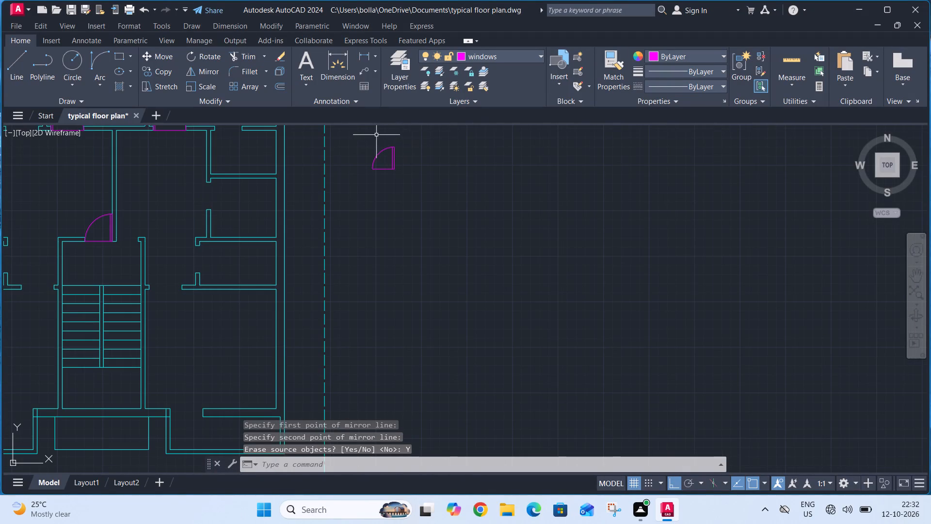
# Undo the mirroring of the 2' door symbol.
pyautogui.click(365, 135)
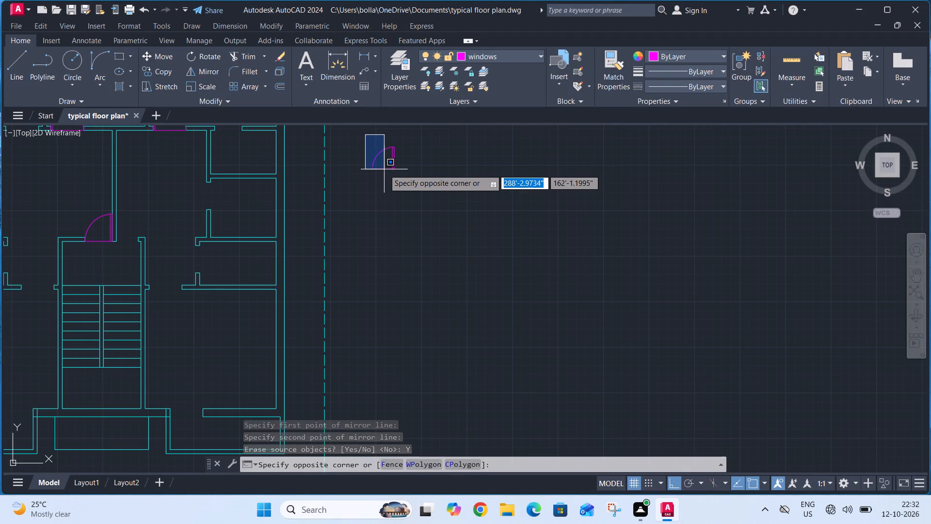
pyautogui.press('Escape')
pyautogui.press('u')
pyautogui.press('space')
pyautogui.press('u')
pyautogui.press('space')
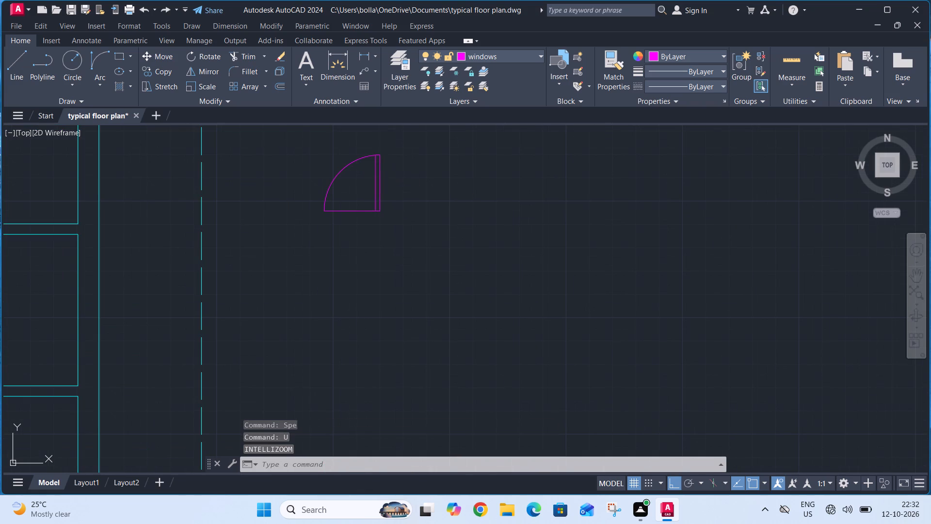
# Copy the 2' door symbol by its lower hinge corner to the south-east corner of the central wall's end above the staircase.
pyautogui.scroll(-3, 408, 166)
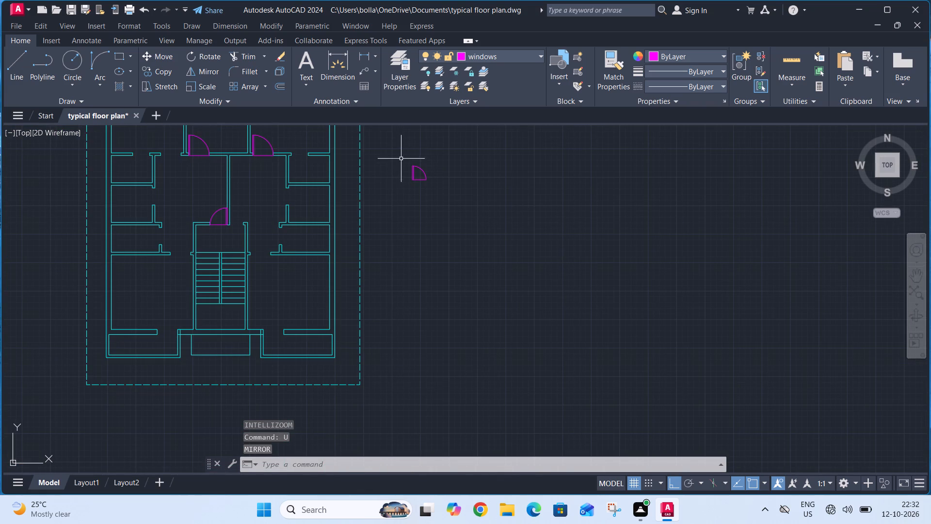
pyautogui.click(401, 152)
pyautogui.click(431, 195)
pyautogui.press('c')
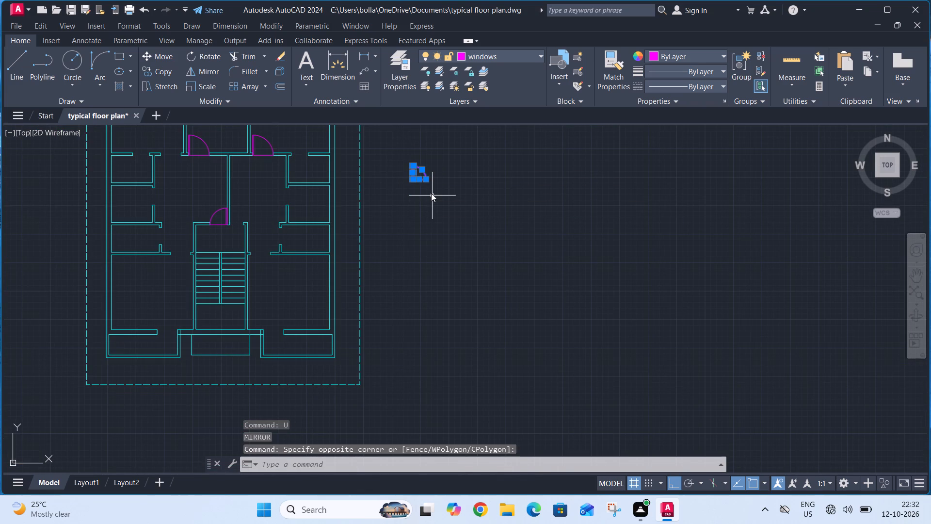
pyautogui.press('o')
pyautogui.press('space')
pyautogui.scroll(4, 415, 182)
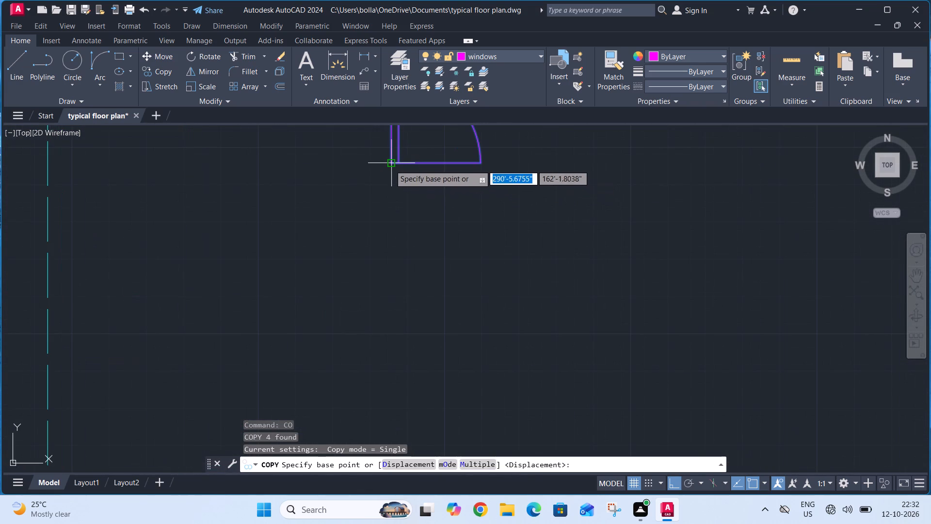
pyautogui.click(389, 163)
pyautogui.scroll(-4, 435, 160)
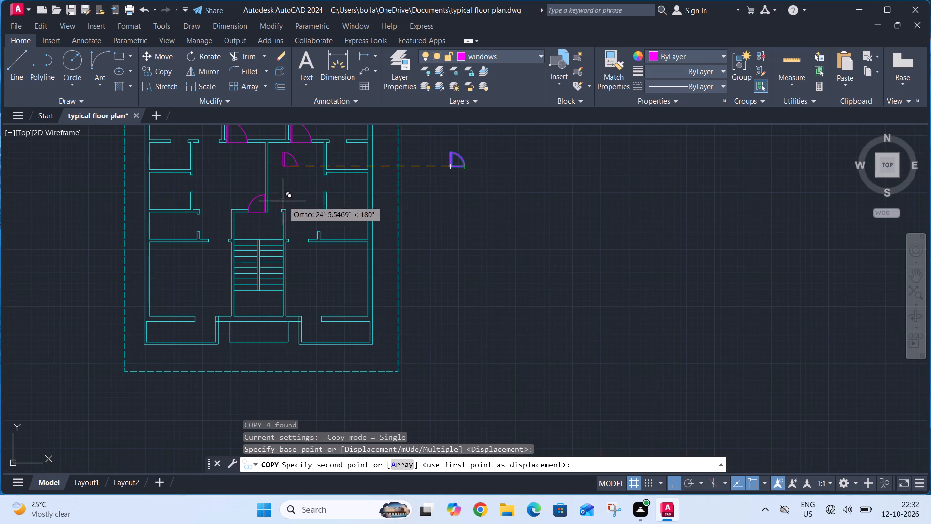
pyautogui.scroll(4, 281, 208)
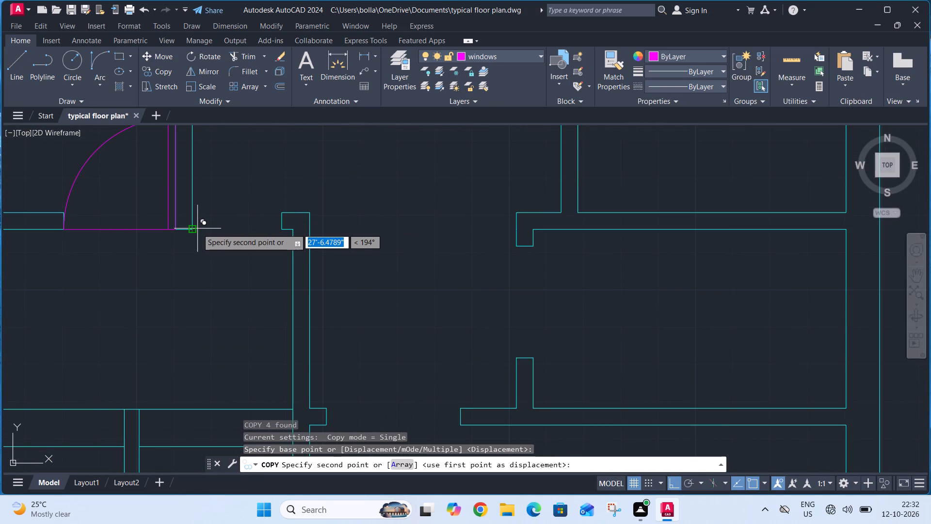
pyautogui.click(193, 229)
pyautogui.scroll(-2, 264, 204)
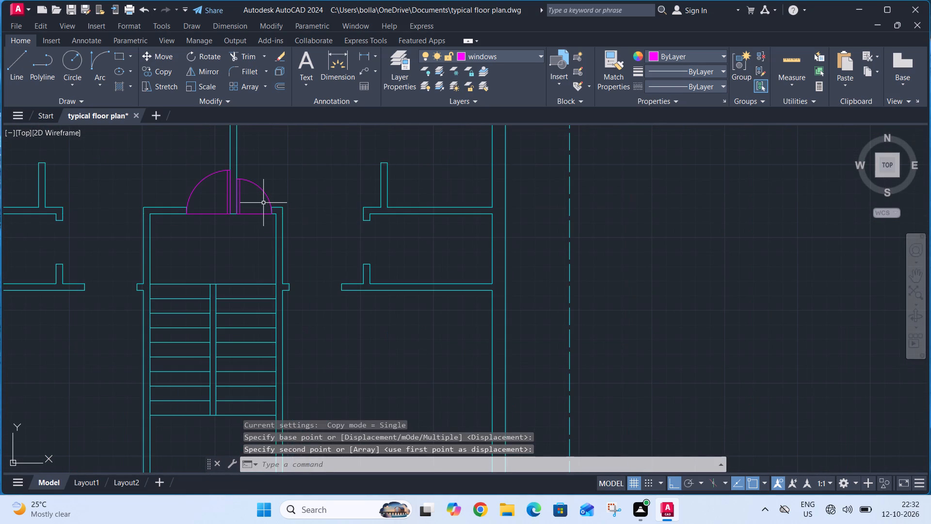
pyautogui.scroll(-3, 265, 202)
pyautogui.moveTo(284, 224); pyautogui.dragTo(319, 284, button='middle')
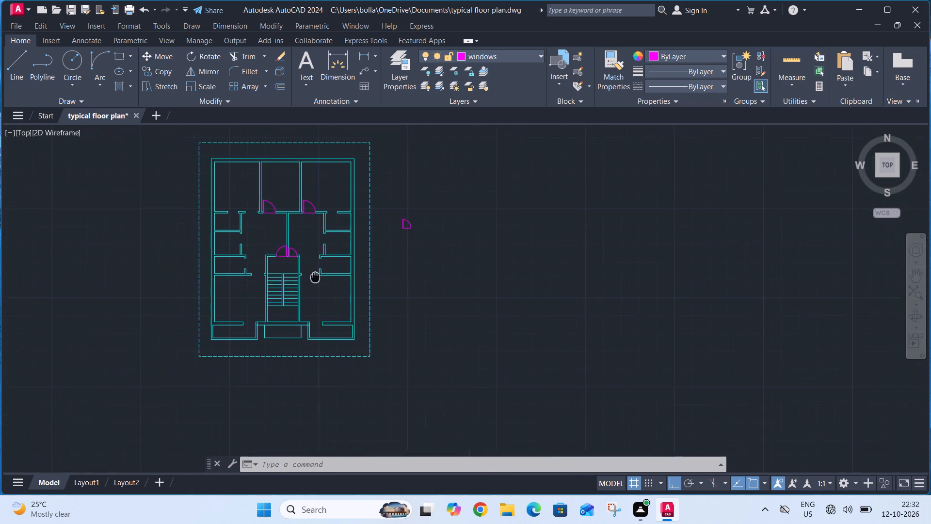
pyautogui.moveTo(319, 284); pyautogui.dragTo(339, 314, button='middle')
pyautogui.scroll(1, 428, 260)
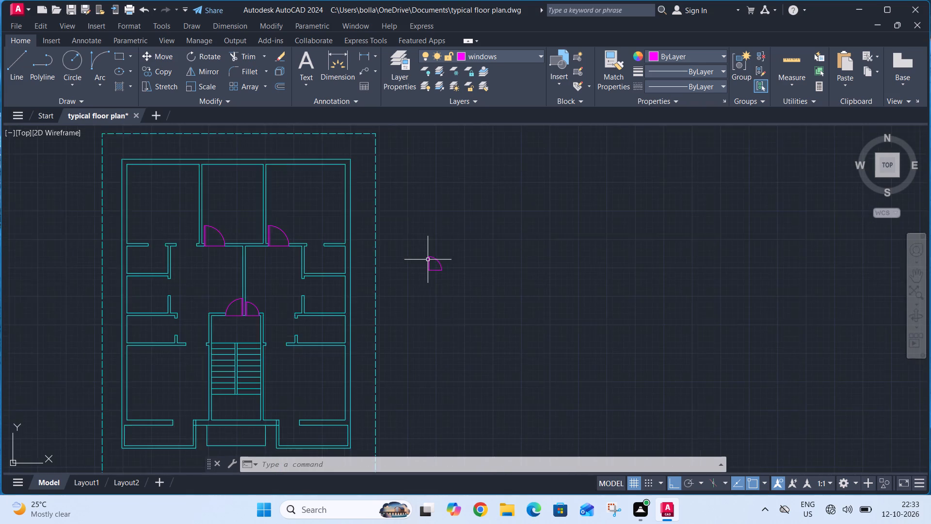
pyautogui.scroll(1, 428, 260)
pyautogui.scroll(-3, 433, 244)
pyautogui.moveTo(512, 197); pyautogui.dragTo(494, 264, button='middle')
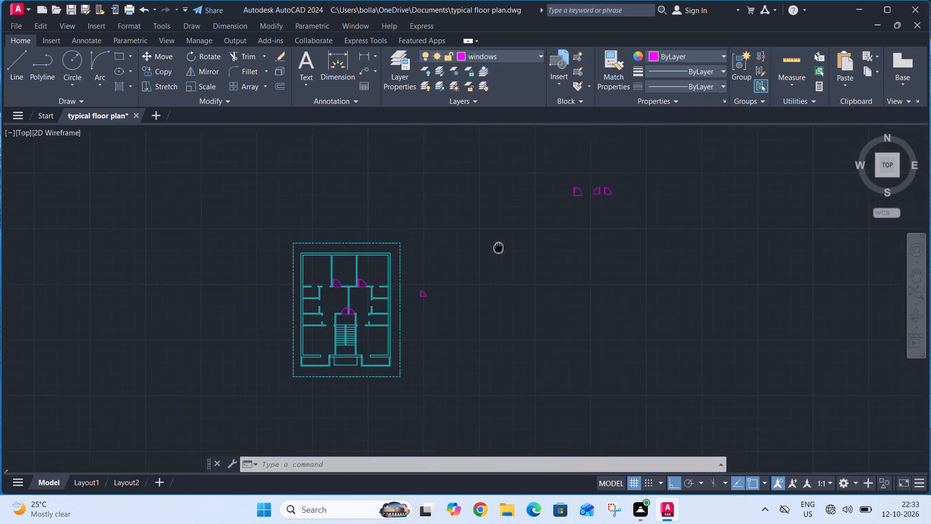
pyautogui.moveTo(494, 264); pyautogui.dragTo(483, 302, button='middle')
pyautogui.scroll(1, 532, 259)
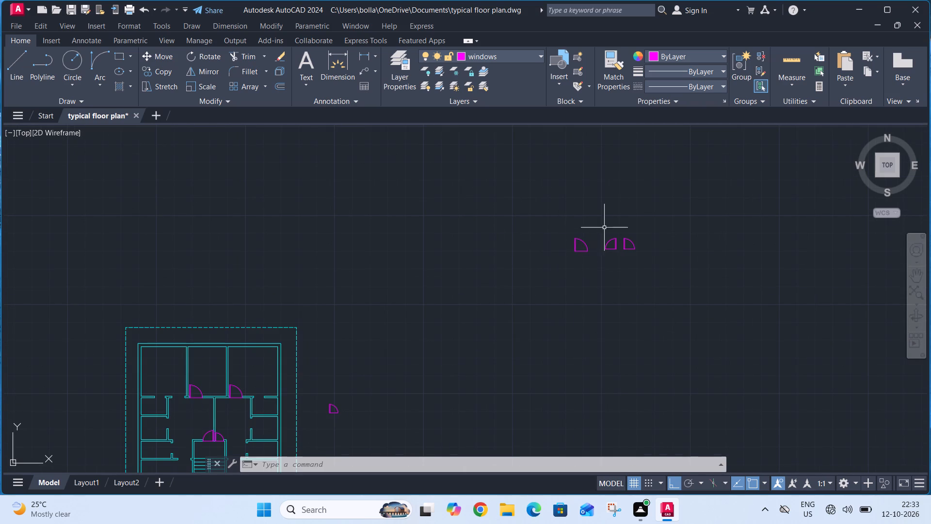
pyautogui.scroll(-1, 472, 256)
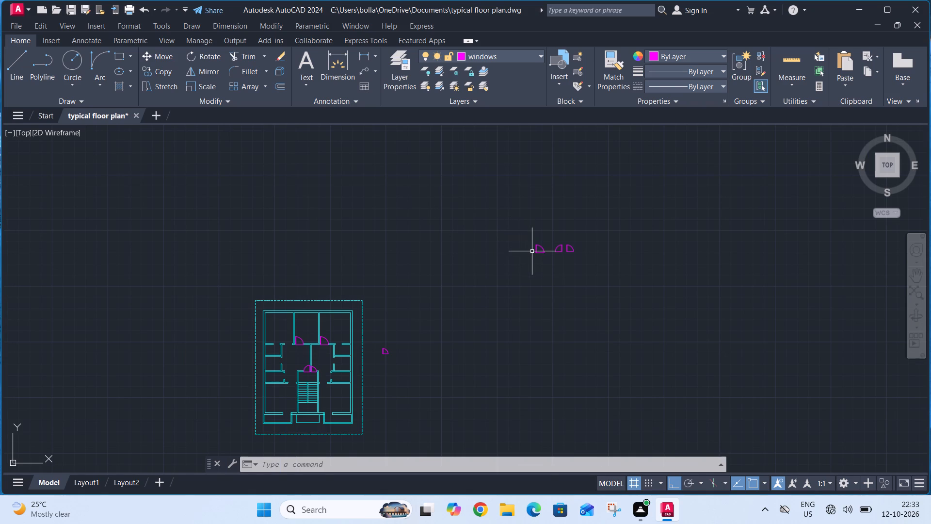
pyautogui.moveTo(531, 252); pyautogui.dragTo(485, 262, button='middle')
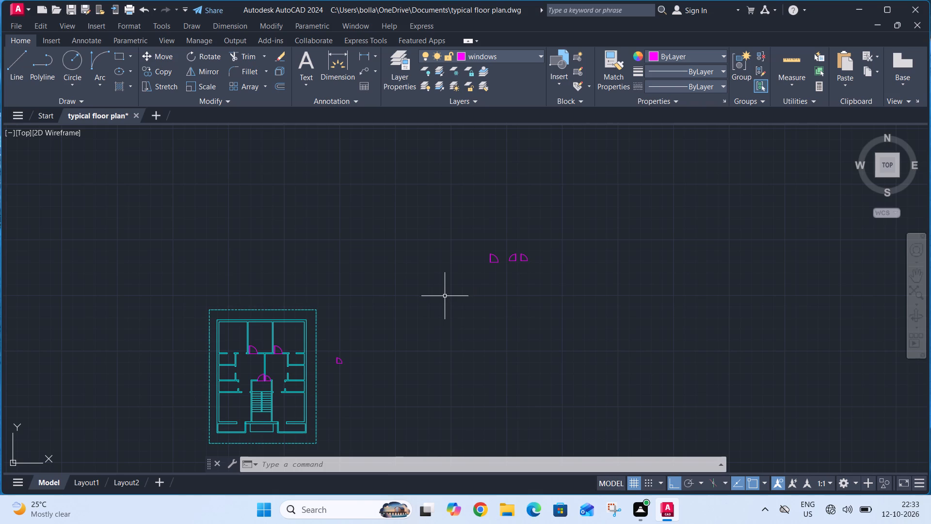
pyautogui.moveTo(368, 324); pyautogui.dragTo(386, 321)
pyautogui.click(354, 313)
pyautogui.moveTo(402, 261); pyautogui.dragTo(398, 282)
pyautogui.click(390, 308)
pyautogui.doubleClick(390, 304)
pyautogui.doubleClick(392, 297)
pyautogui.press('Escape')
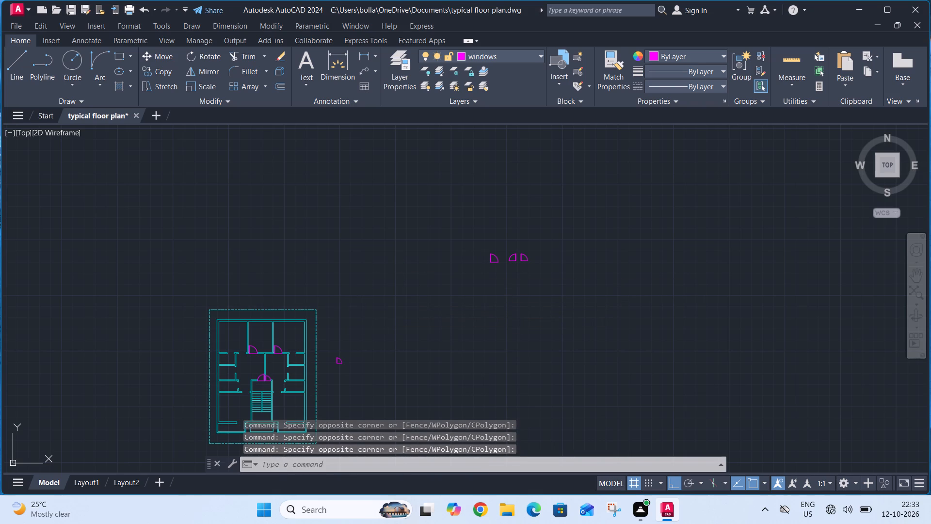
# Rotate the easternmost spare 2'6" door symbol to 270° about the lower corner of its door leaf.
pyautogui.scroll(4, 520, 259)
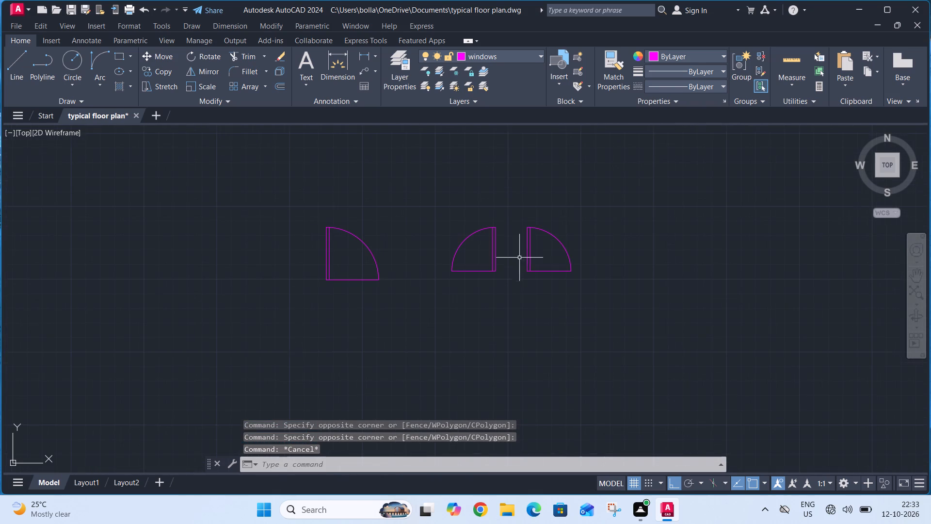
pyautogui.click(520, 222)
pyautogui.click(581, 288)
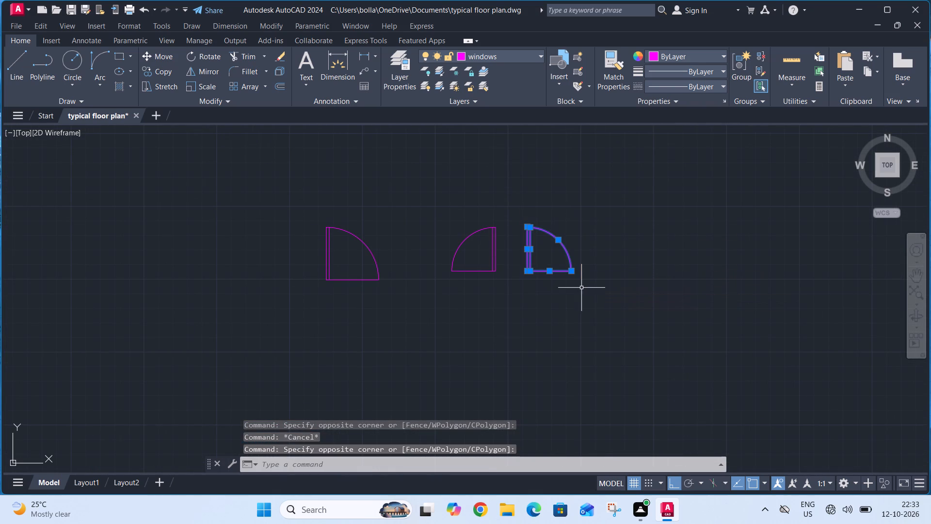
pyautogui.press('r')
pyautogui.press('o')
pyautogui.press('space')
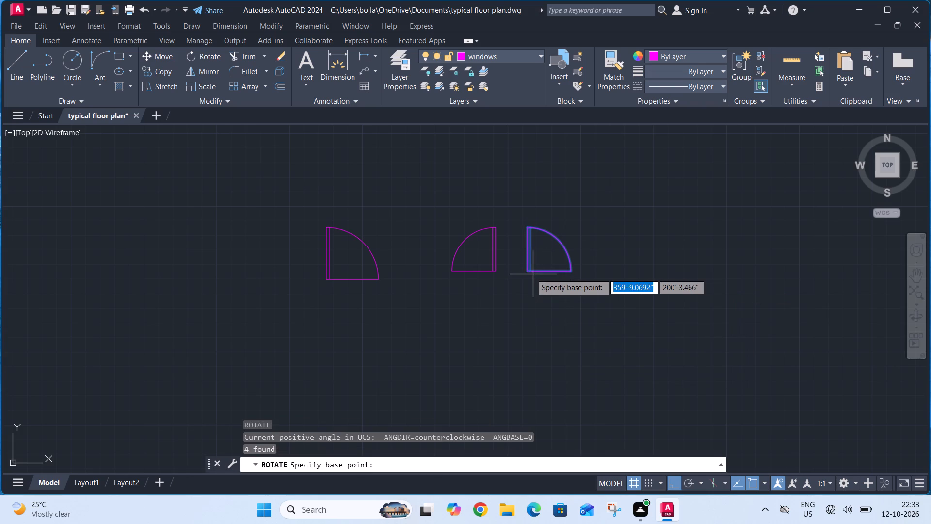
pyautogui.click(530, 274)
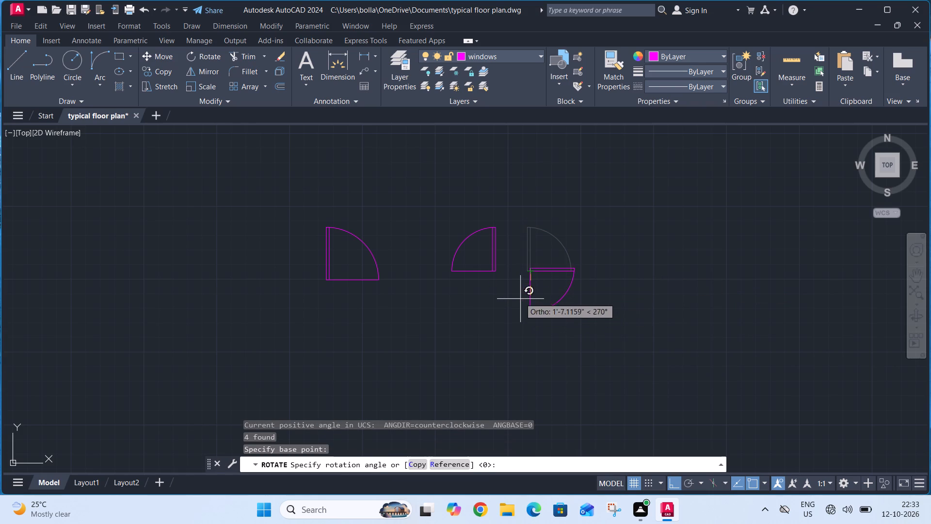
pyautogui.click(541, 311)
# Copy the rotated 2'6" door symbol by its upper hinge corner to the north end of the opening in the middle east room's west wall.
pyautogui.click(527, 259)
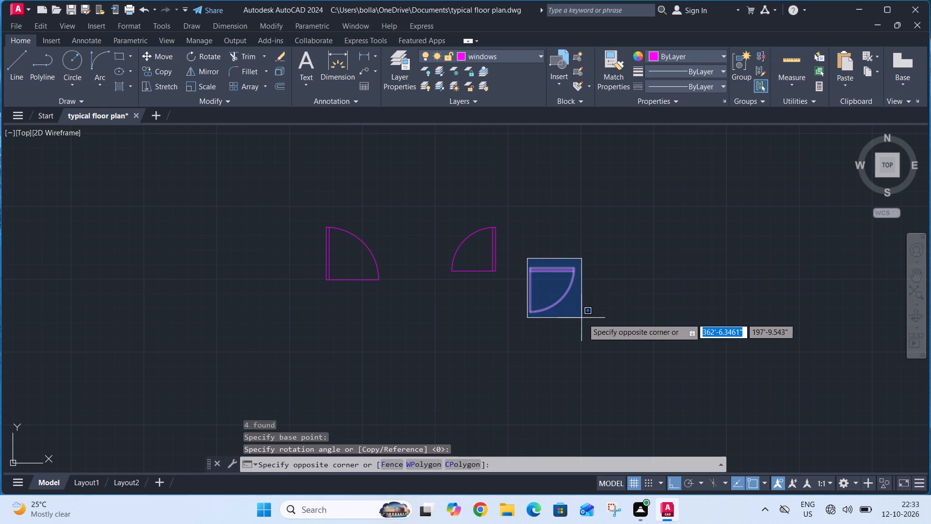
pyautogui.click(583, 319)
pyautogui.press('c')
pyautogui.press('o')
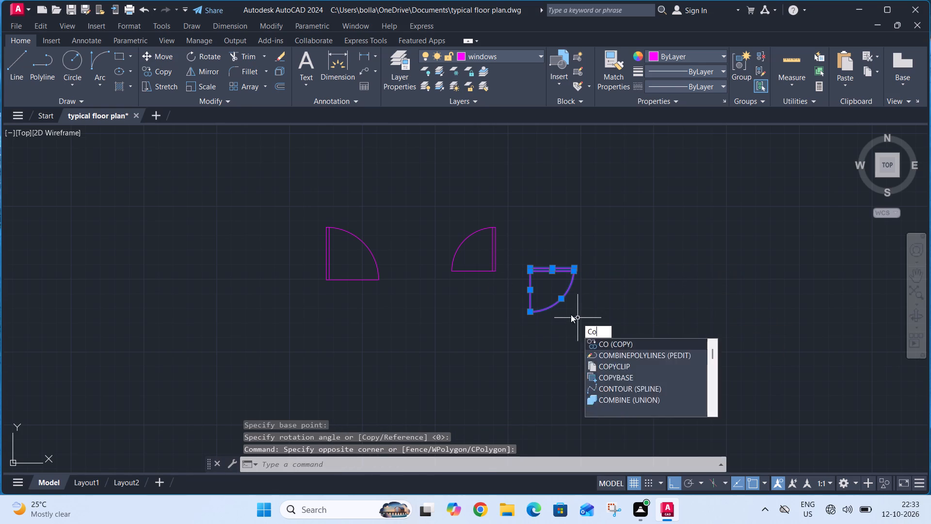
pyautogui.press('space')
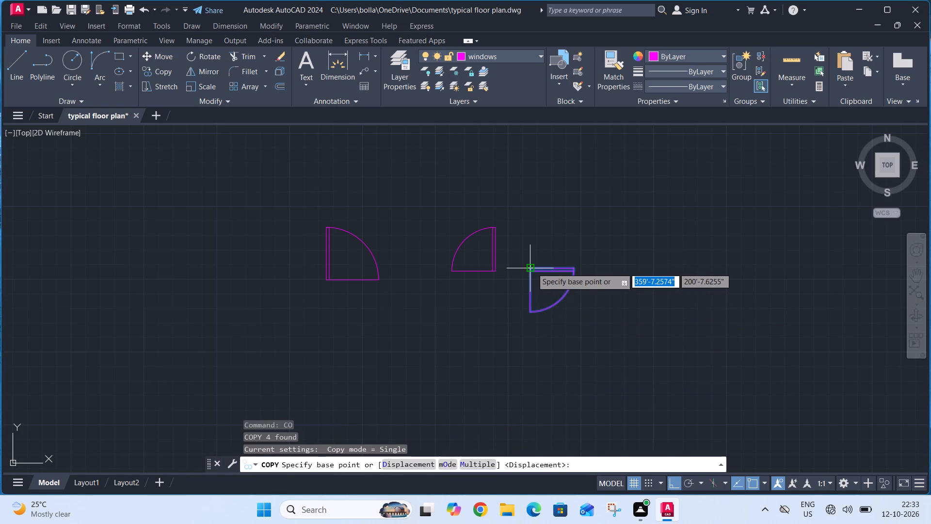
pyautogui.click(532, 268)
pyautogui.scroll(-5, 540, 262)
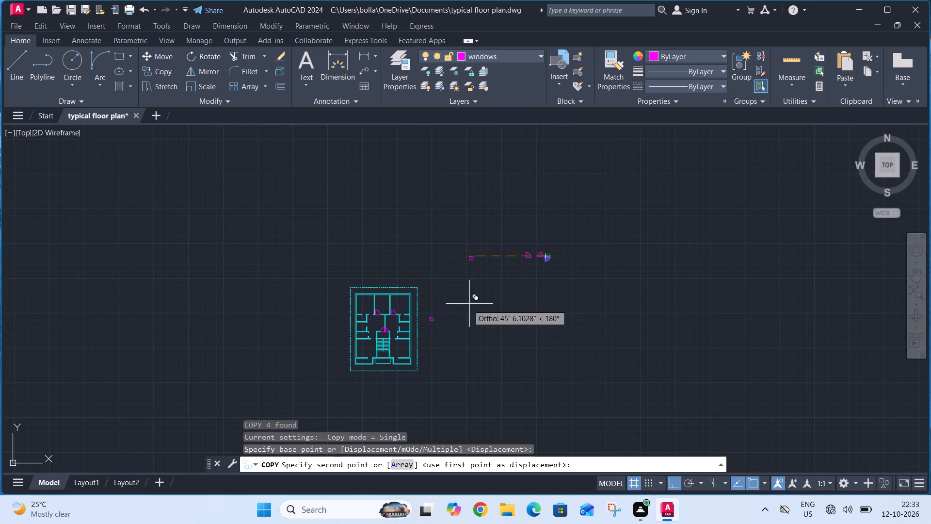
pyautogui.scroll(3, 433, 328)
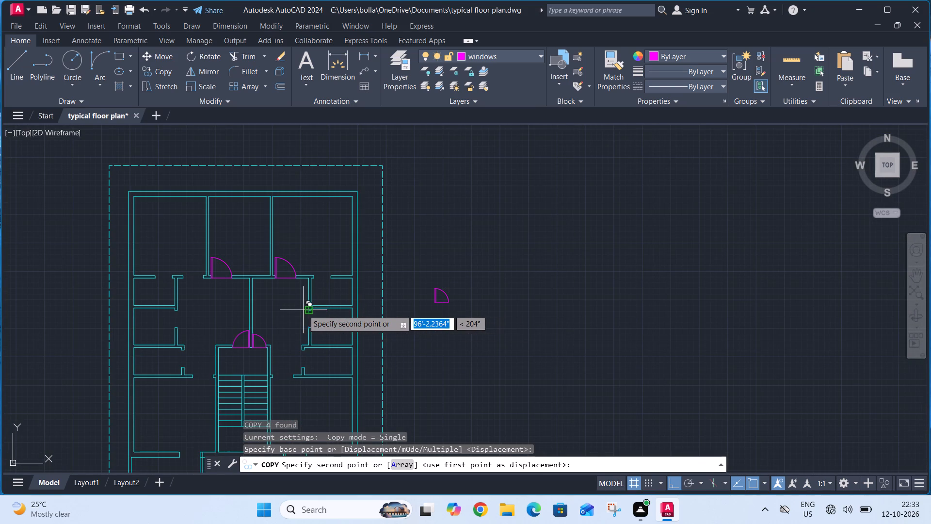
pyautogui.scroll(4, 303, 310)
pyautogui.click(337, 323)
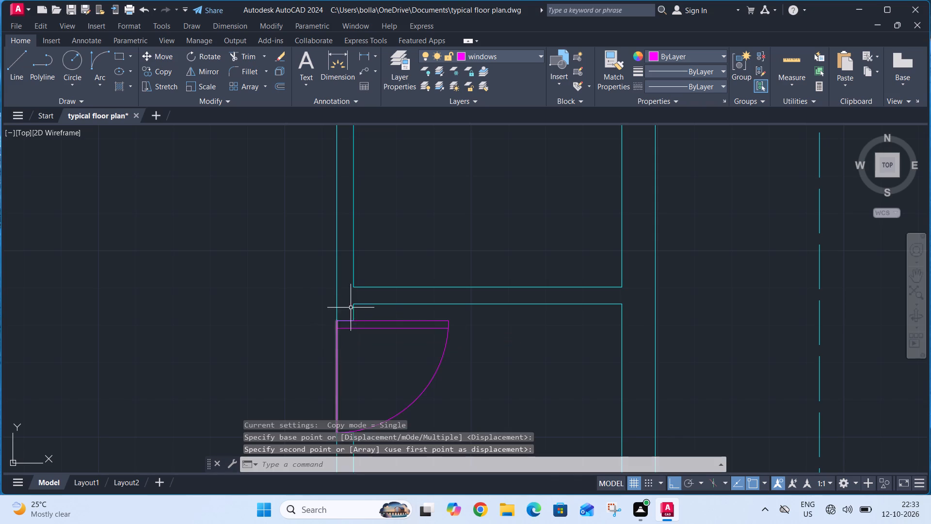
# Copy the rotated 2'6" door symbol by its upper hinge corner into the west wall opening of the small room directly north of the south-east room.
pyautogui.scroll(-5, 359, 301)
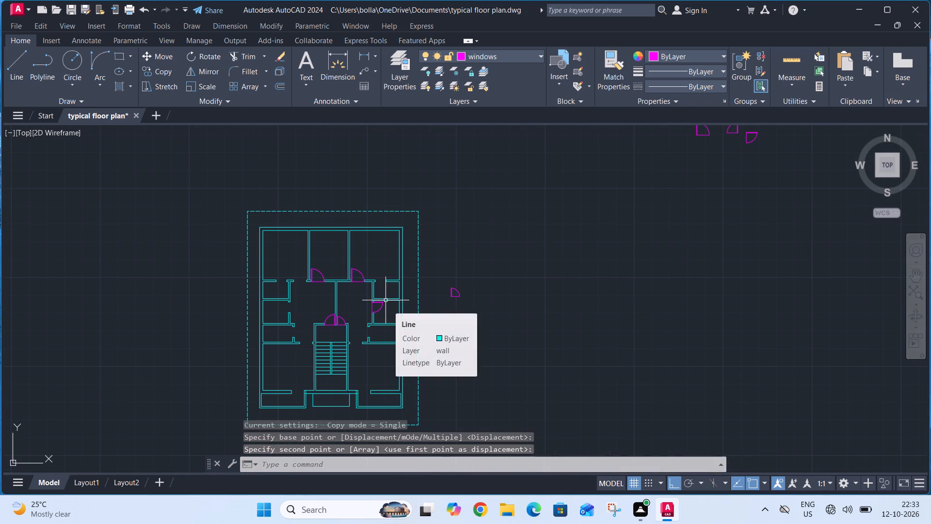
pyautogui.scroll(2, 367, 309)
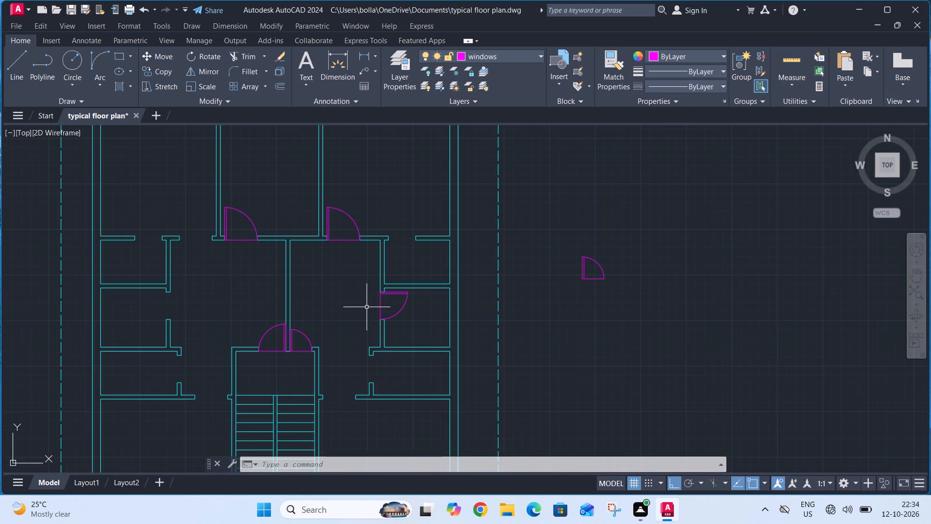
pyautogui.scroll(-2, 392, 301)
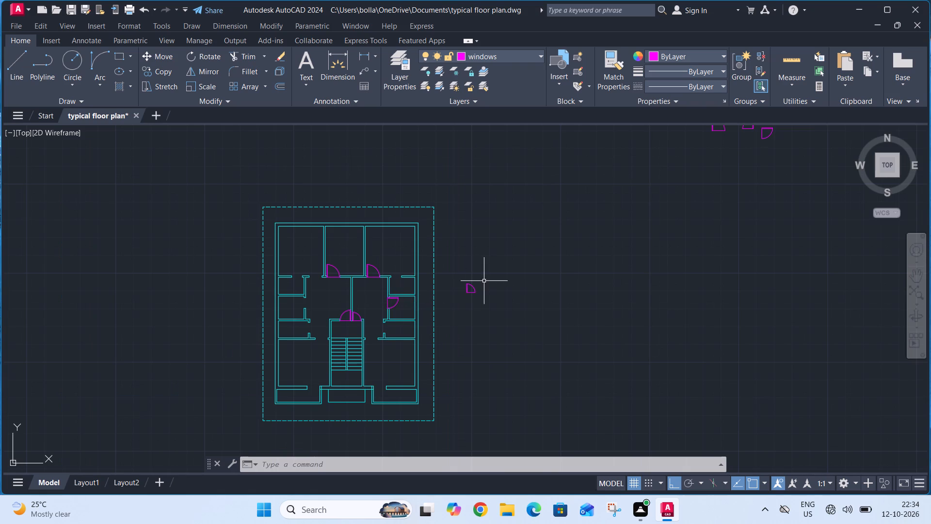
pyautogui.moveTo(484, 281); pyautogui.dragTo(424, 330, button='middle')
pyautogui.moveTo(595, 244); pyautogui.dragTo(478, 330, button='middle')
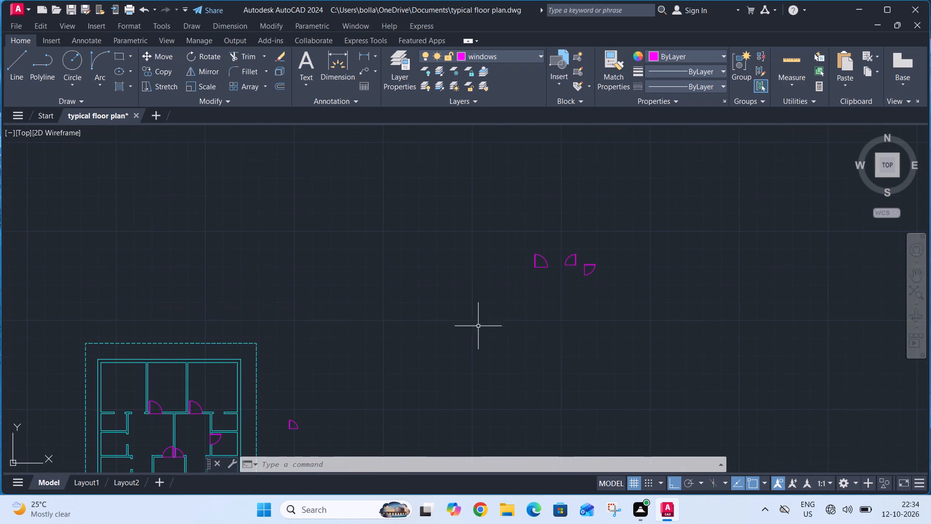
pyautogui.scroll(3, 581, 264)
pyautogui.click(580, 259)
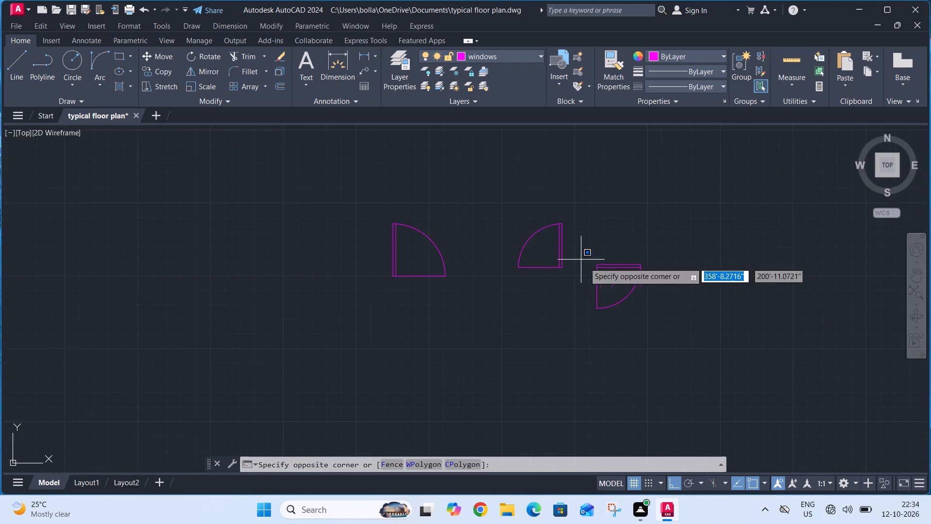
pyautogui.click(663, 321)
pyautogui.press('c')
pyautogui.press('o')
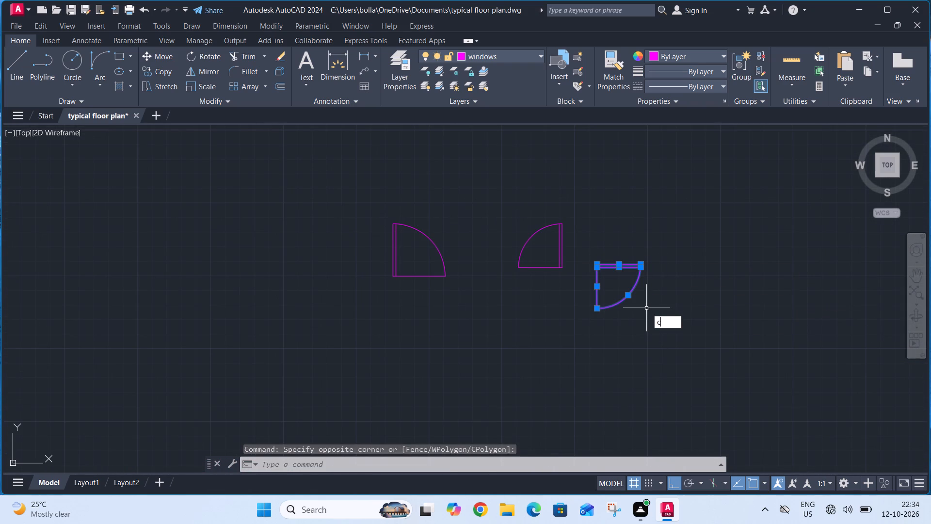
pyautogui.press('space')
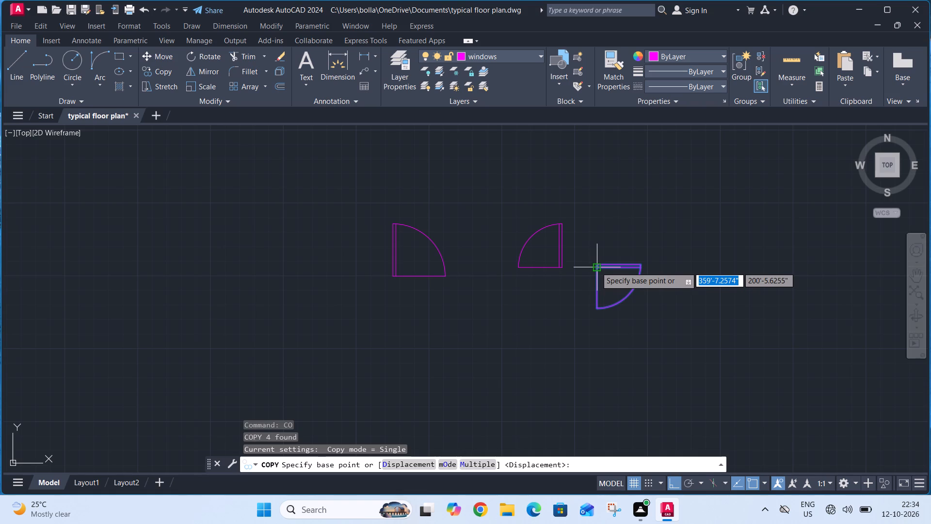
pyautogui.click(595, 263)
pyautogui.scroll(-2, 601, 245)
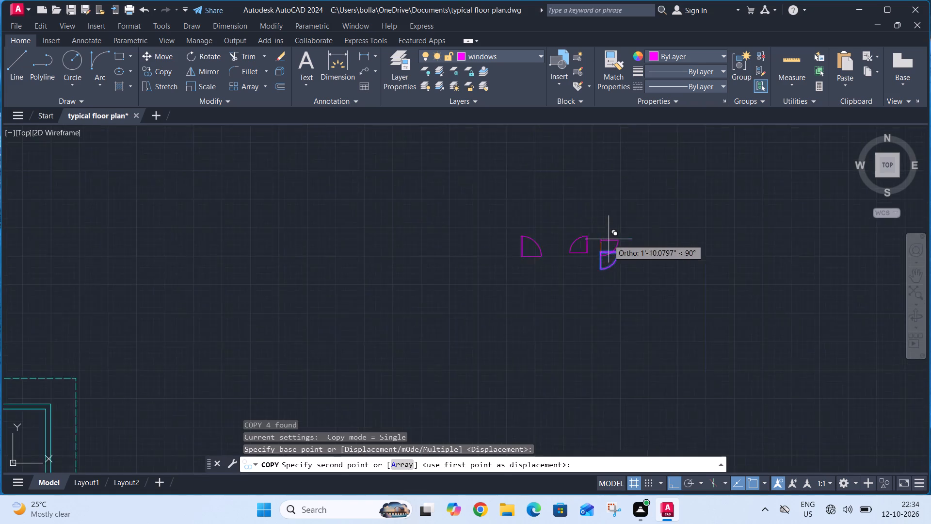
pyautogui.scroll(-3, 609, 239)
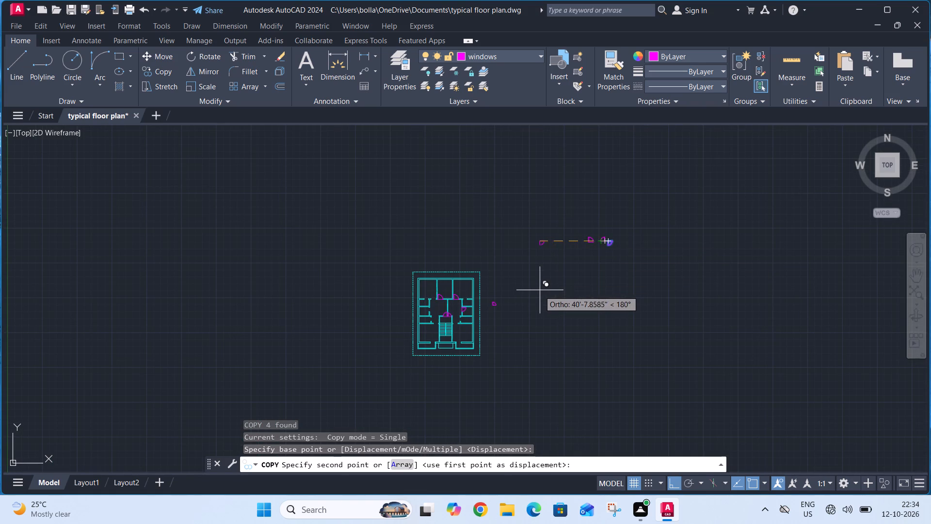
pyautogui.scroll(5, 461, 322)
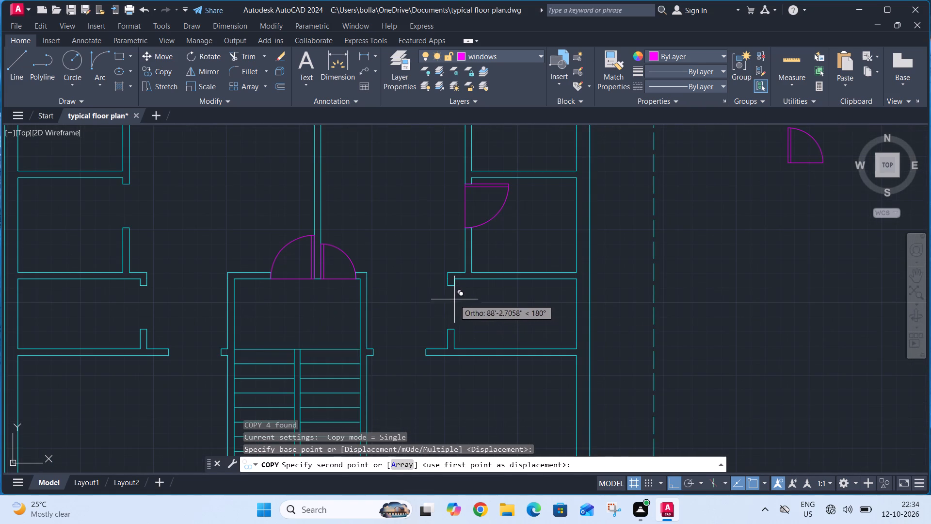
pyautogui.click(447, 284)
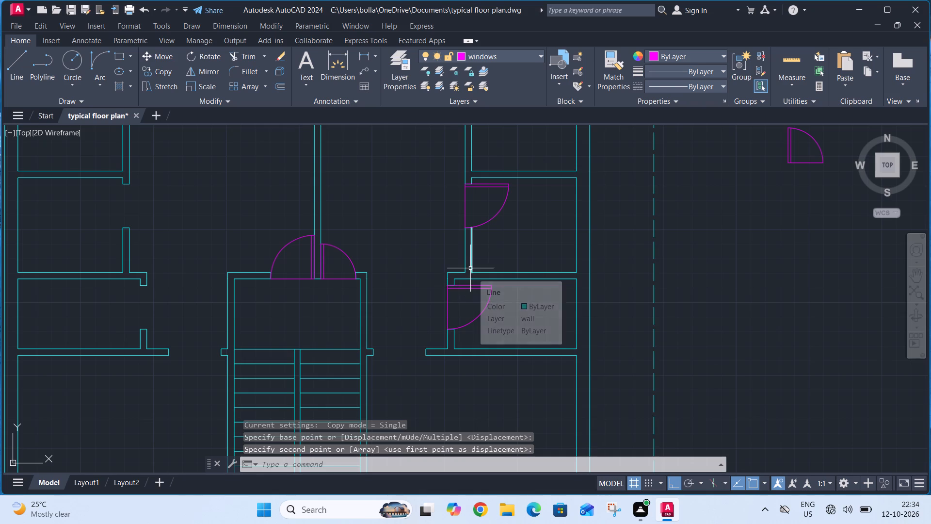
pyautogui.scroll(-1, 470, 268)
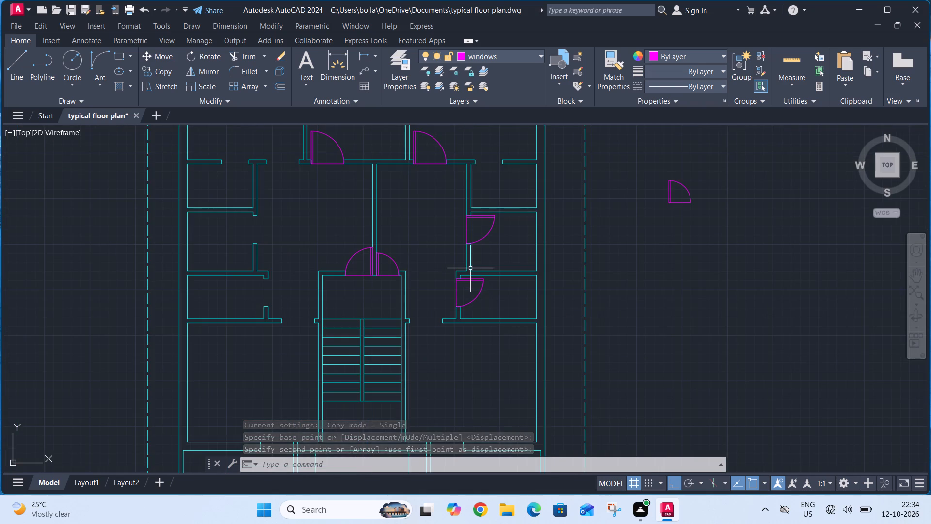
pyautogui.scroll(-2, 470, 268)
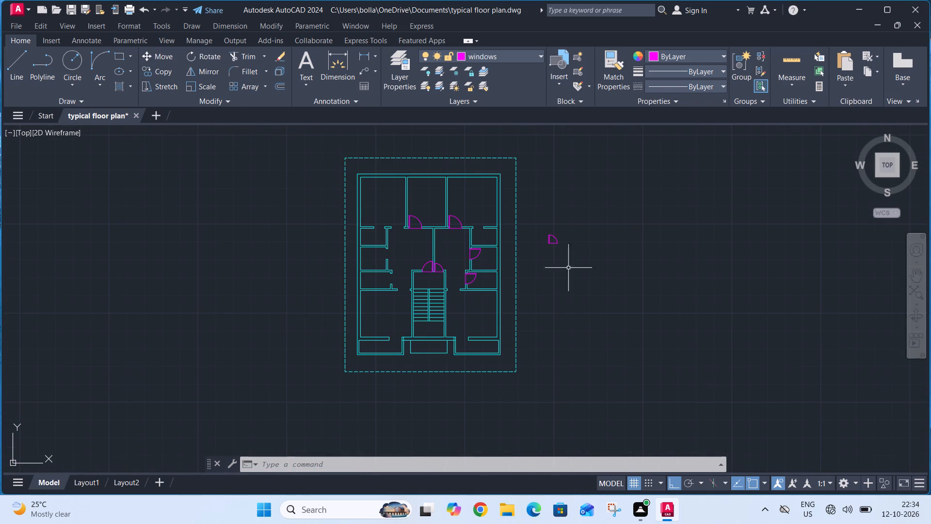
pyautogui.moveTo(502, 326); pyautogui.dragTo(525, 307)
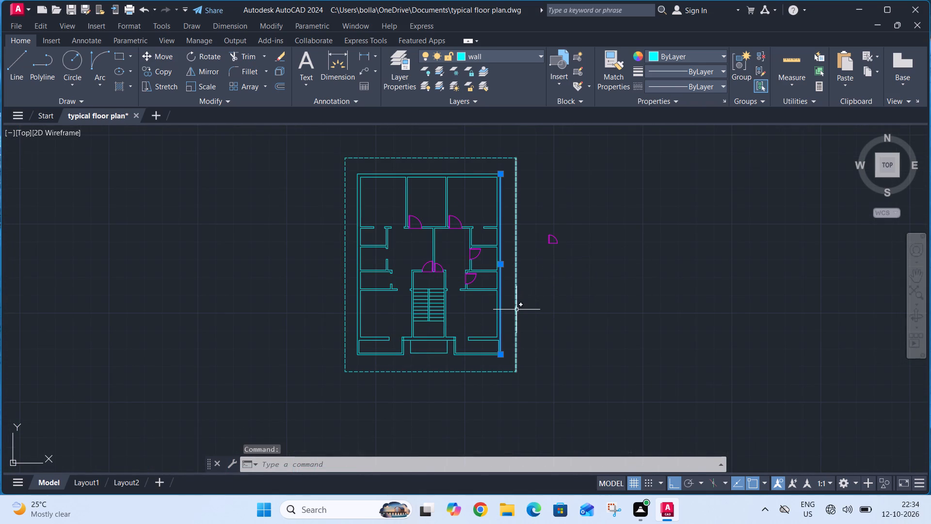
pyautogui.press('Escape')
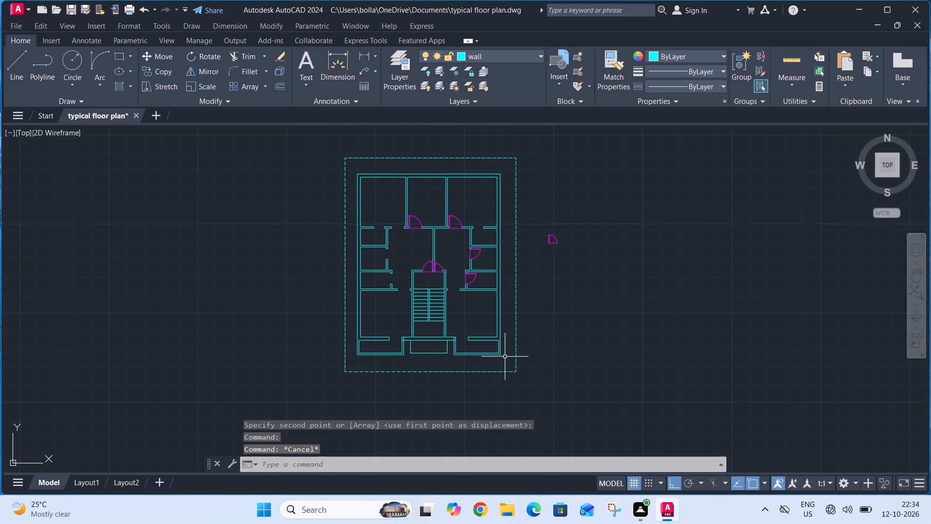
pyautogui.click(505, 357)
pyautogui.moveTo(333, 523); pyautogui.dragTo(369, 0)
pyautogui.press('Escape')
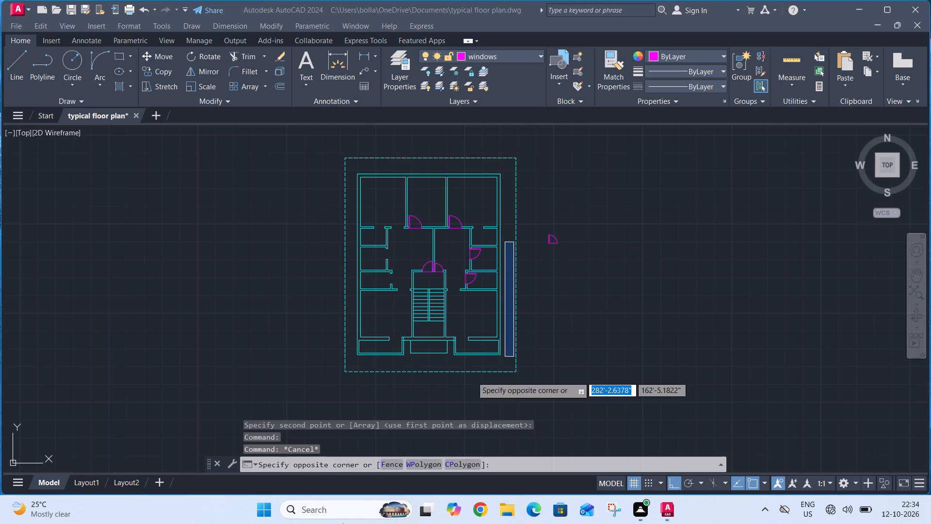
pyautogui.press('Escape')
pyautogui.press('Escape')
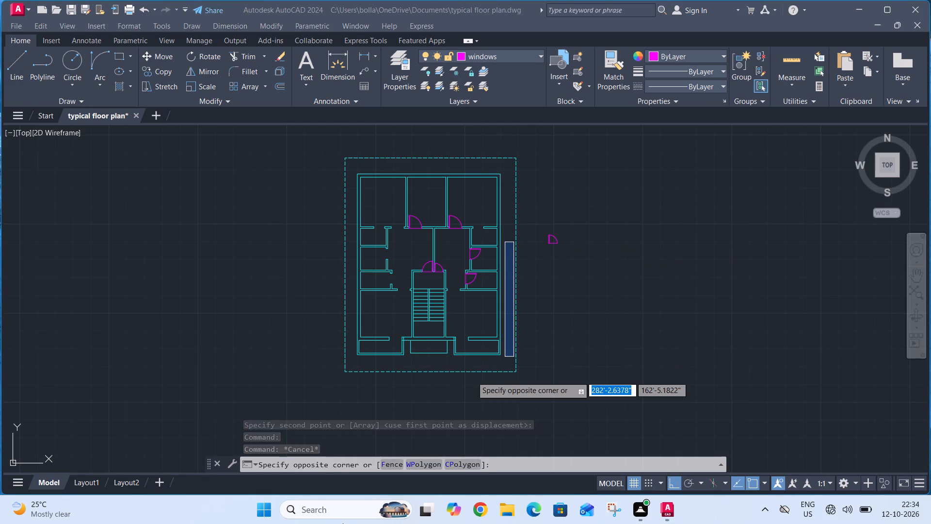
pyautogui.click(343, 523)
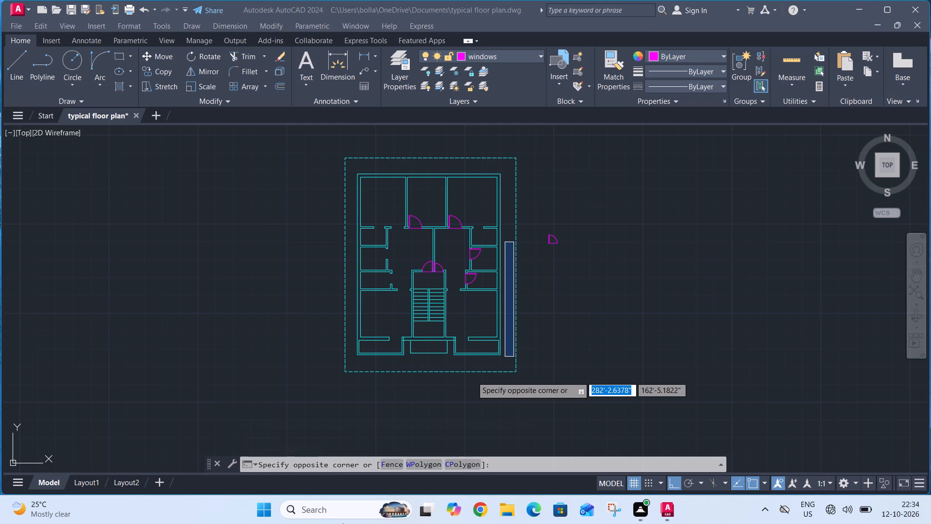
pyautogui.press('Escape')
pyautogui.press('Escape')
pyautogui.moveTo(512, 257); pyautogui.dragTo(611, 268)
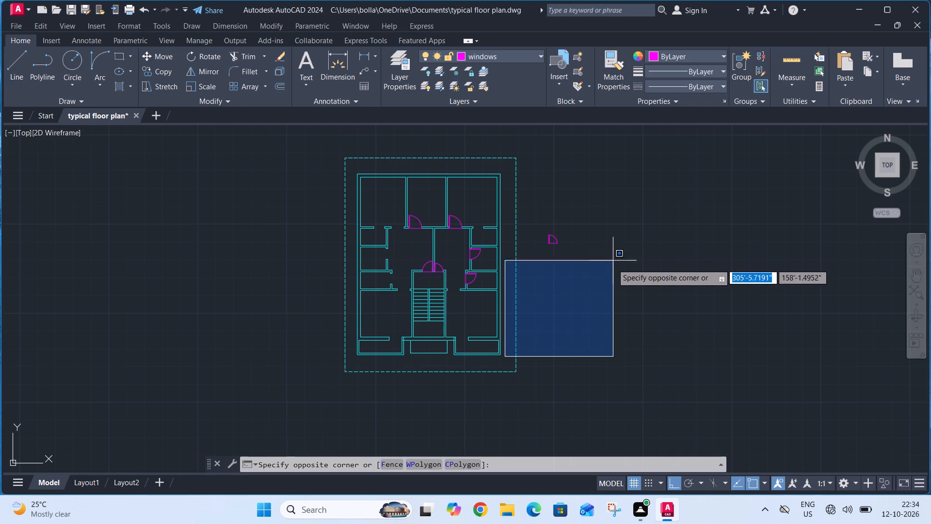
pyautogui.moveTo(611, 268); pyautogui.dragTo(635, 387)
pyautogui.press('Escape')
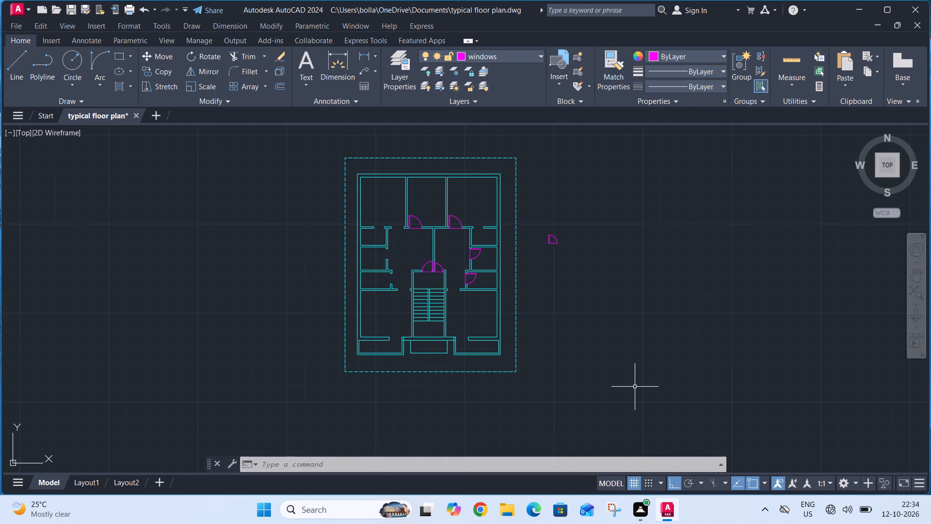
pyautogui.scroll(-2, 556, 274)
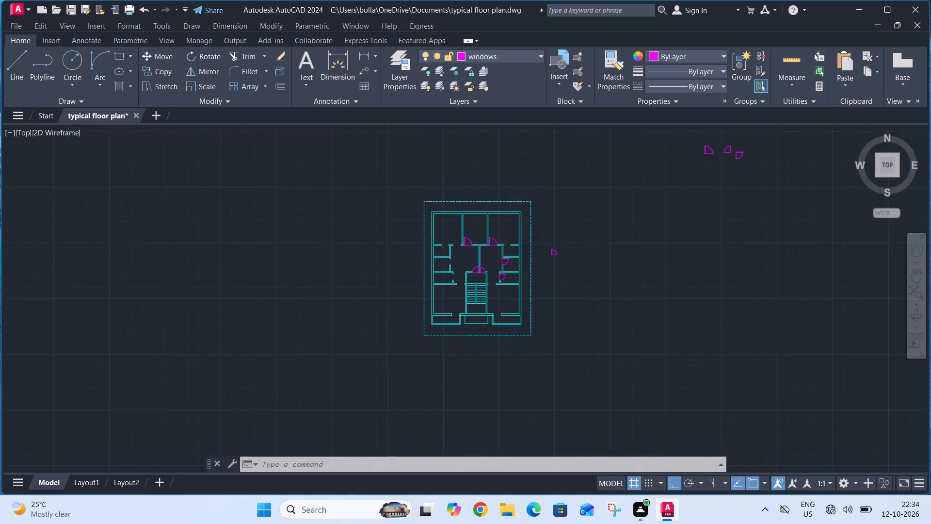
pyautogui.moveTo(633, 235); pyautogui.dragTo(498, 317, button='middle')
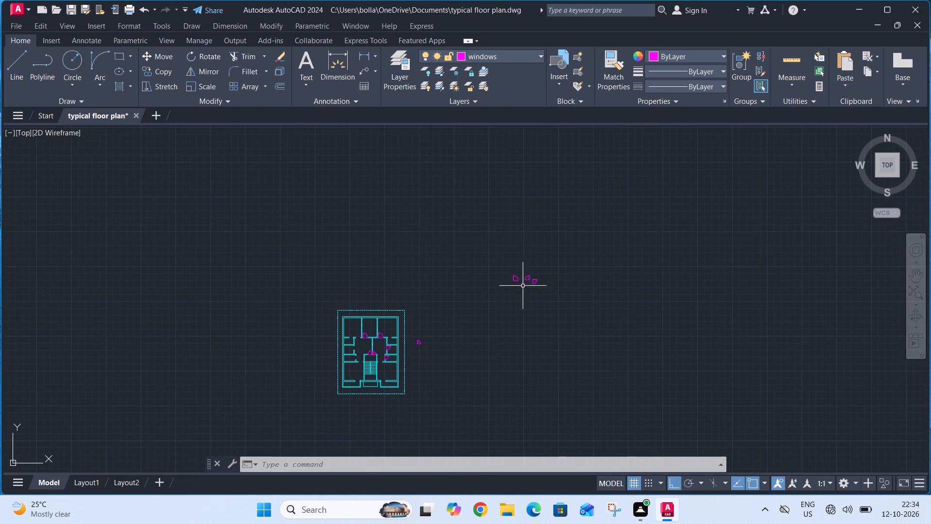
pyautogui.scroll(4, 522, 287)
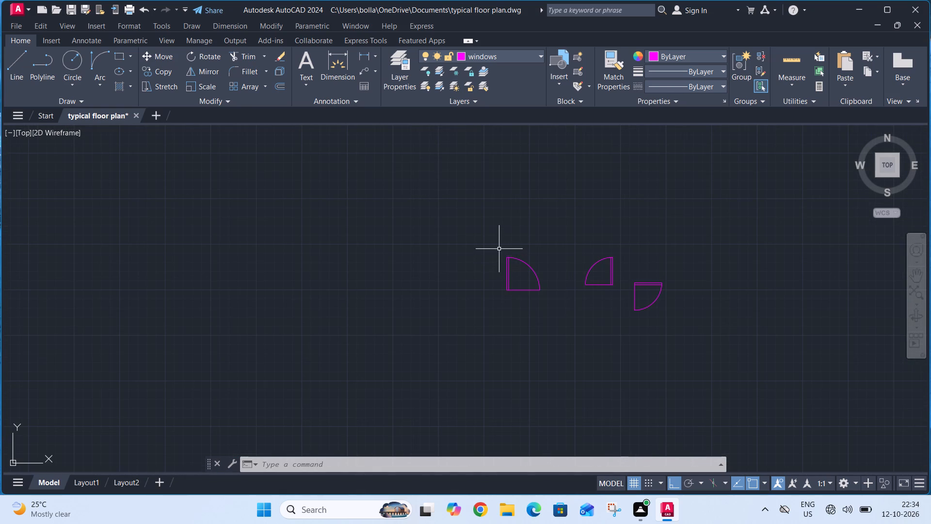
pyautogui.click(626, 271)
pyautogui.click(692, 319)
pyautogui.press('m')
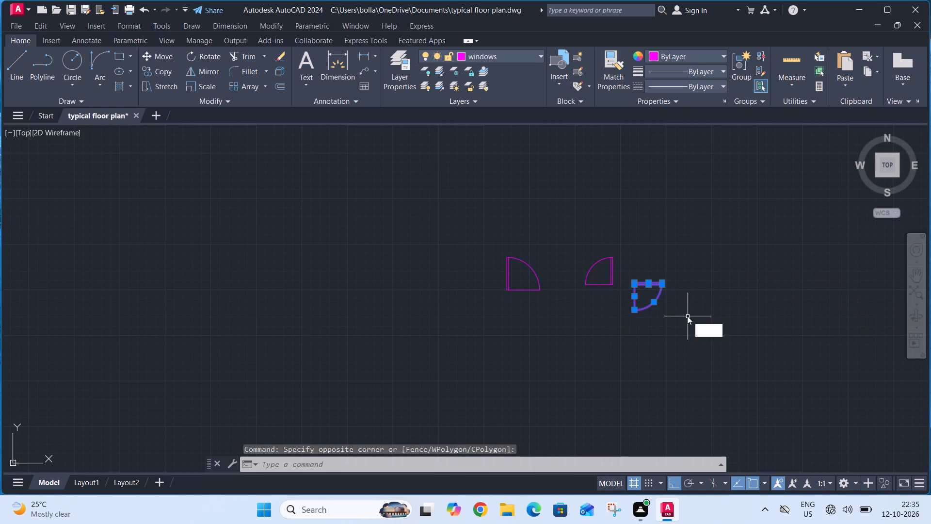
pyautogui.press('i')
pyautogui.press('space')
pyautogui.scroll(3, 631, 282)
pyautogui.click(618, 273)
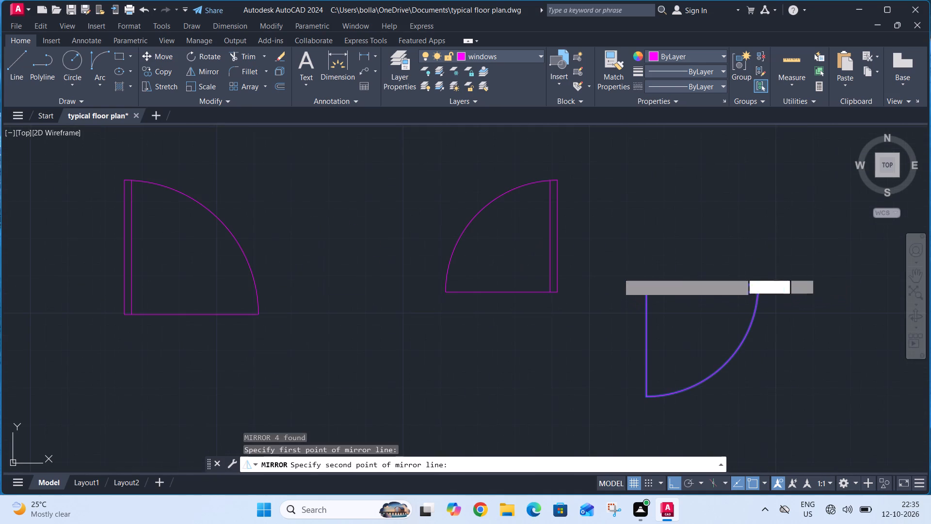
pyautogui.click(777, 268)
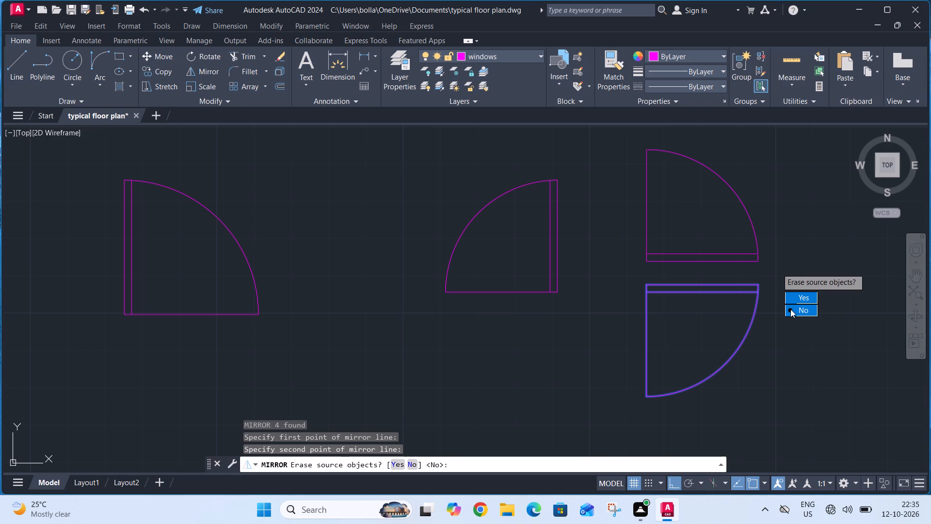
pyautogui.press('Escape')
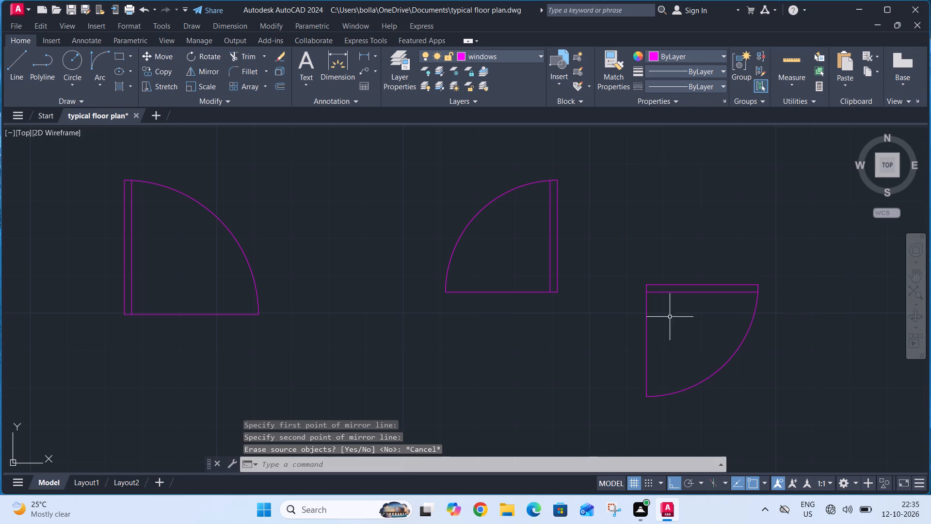
# Mirror the rotated spare 2'6" door symbol across a vertical line just east of it, keeping the original.
pyautogui.click(637, 270)
pyautogui.click(771, 400)
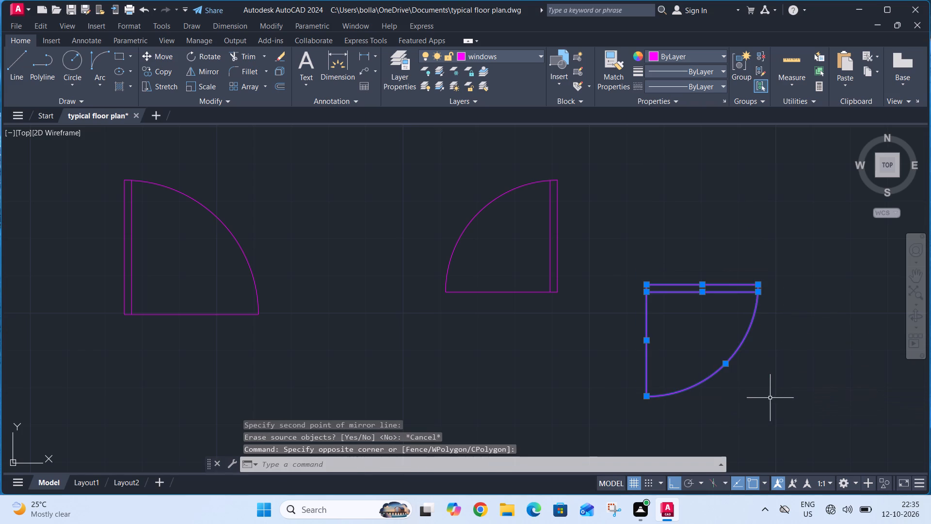
pyautogui.press('m')
pyautogui.press('i')
pyautogui.press('space')
pyautogui.scroll(-2, 665, 359)
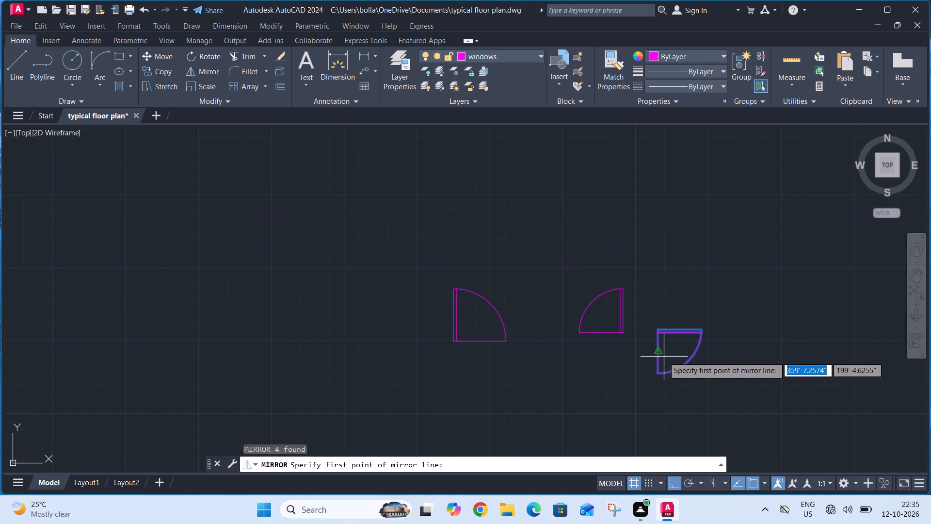
pyautogui.click(733, 371)
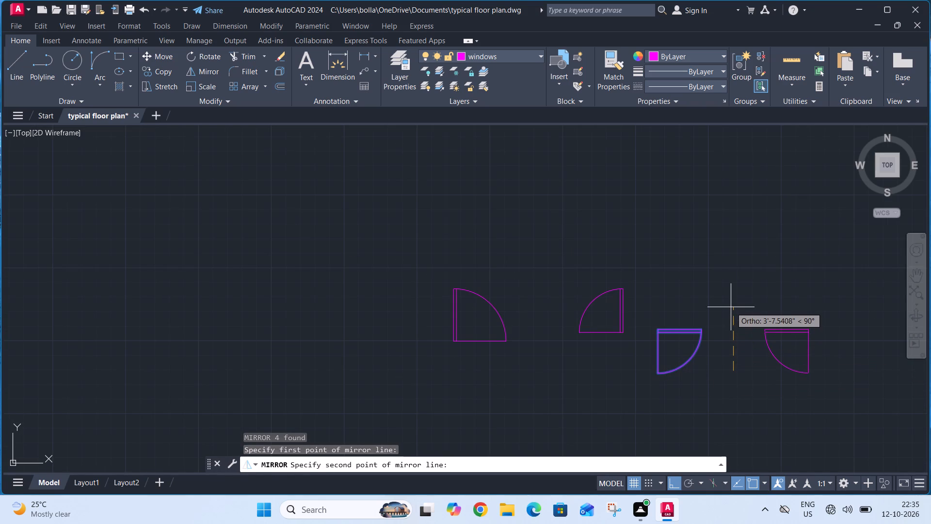
pyautogui.click(731, 307)
pyautogui.moveTo(755, 344); pyautogui.dragTo(731, 307)
# Copy the mirrored 2'6" door symbol by its upper hinge corner to the north end of the opening in the middle west room's east wall.
pyautogui.click(731, 294)
pyautogui.click(829, 384)
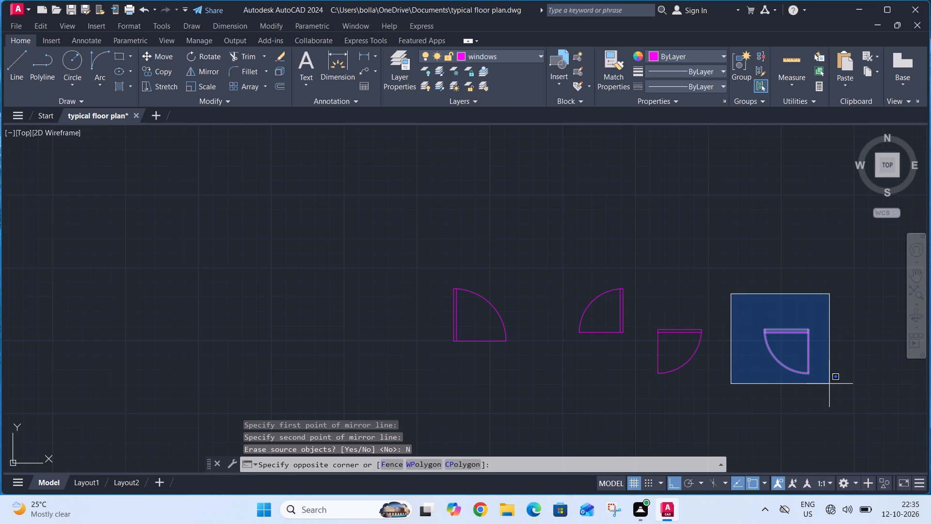
pyautogui.press('c')
pyautogui.press('o')
pyautogui.press('space')
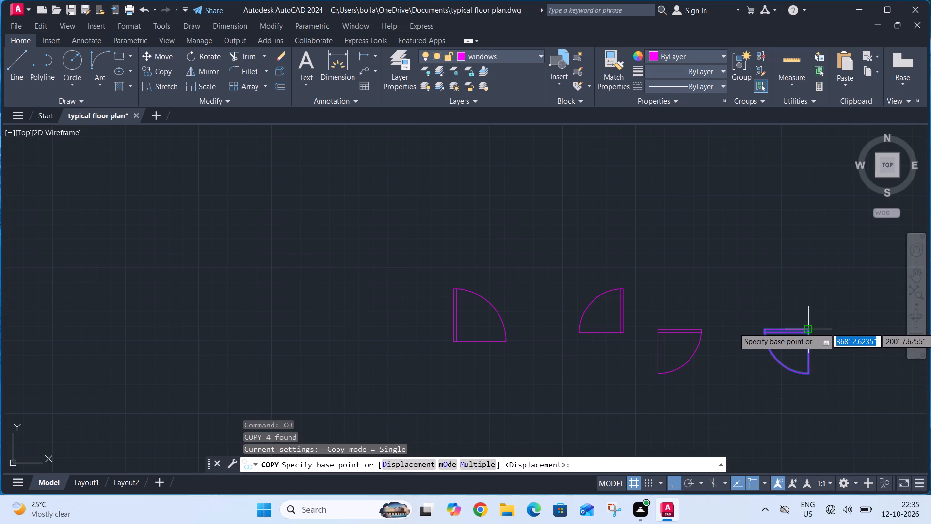
pyautogui.click(805, 327)
pyautogui.scroll(-4, 805, 270)
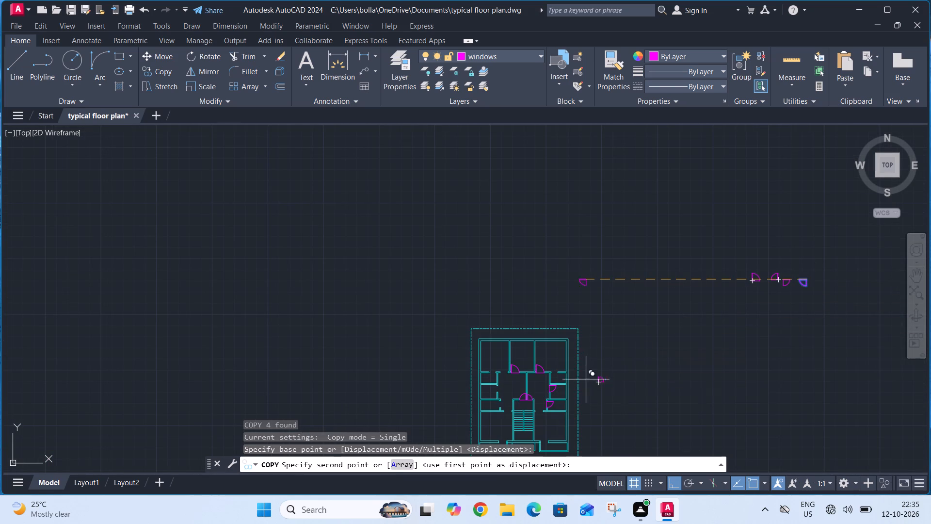
pyautogui.scroll(4, 502, 391)
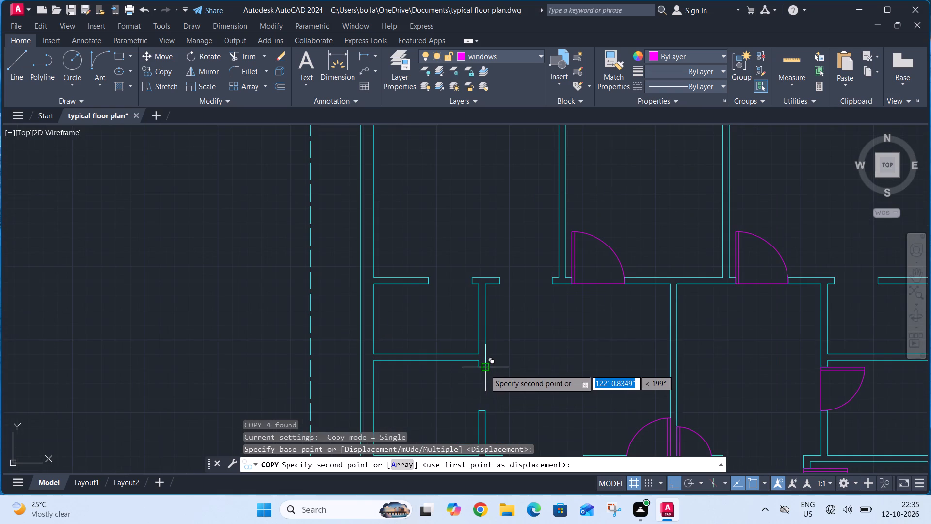
pyautogui.click(485, 369)
# Copy the mirrored 2'6" door symbol by its upper hinge corner into the east wall opening of the small room directly north of the south-west room.
pyautogui.scroll(-4, 500, 341)
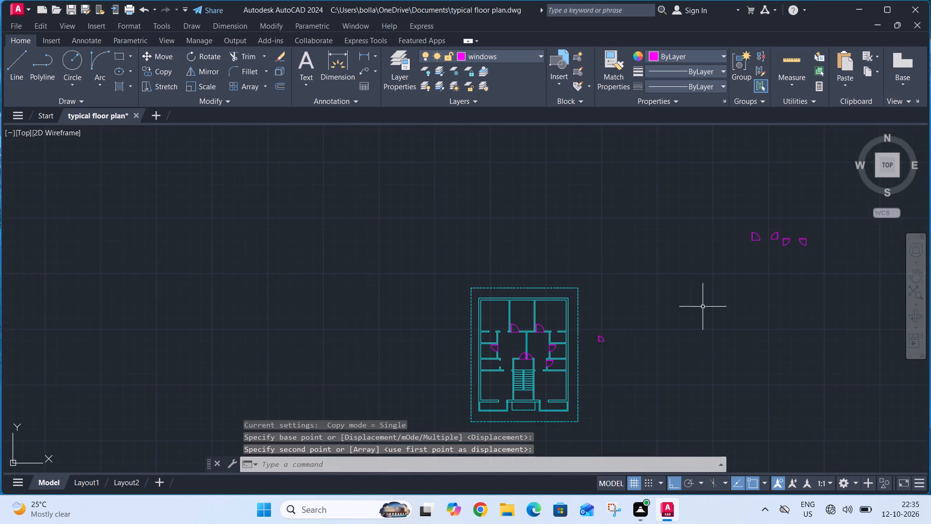
pyautogui.moveTo(705, 305); pyautogui.dragTo(515, 362, button='middle')
pyautogui.scroll(4, 603, 310)
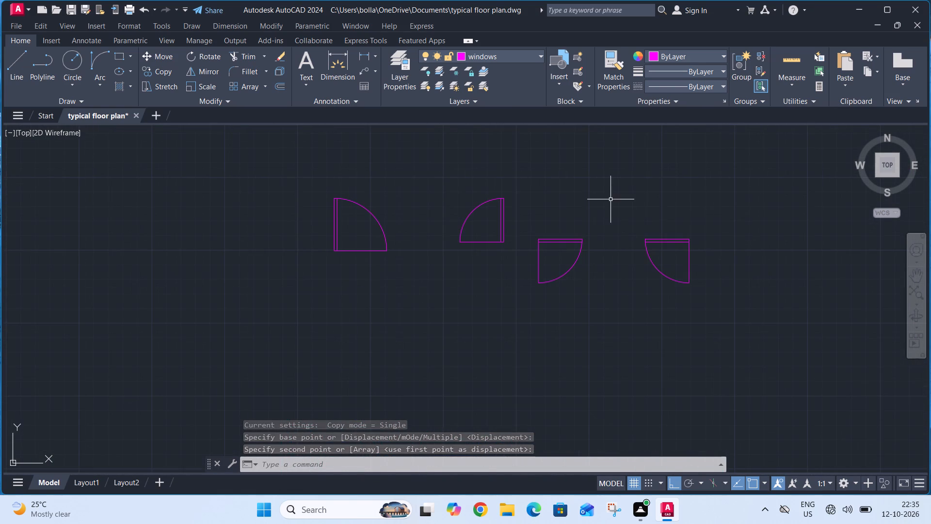
pyautogui.click(610, 199)
pyautogui.click(725, 309)
pyautogui.press('c')
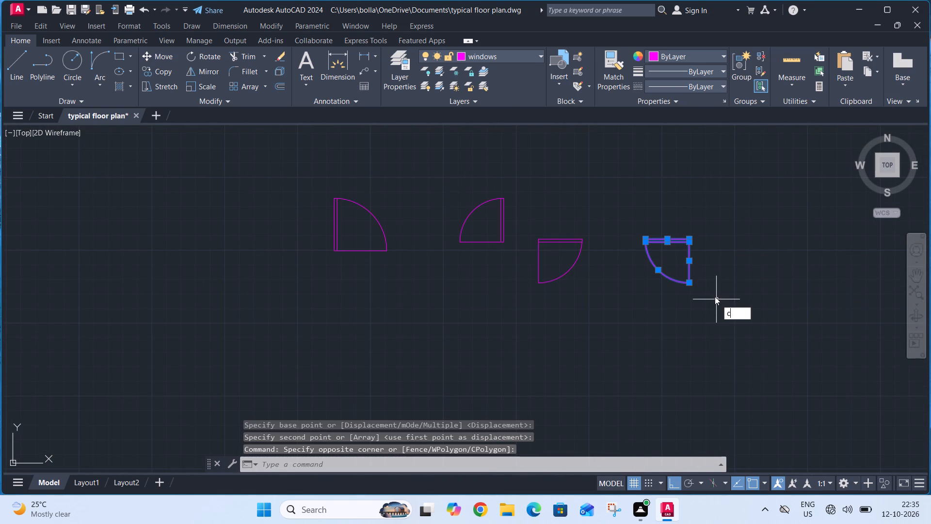
pyautogui.press('o')
pyautogui.press('space')
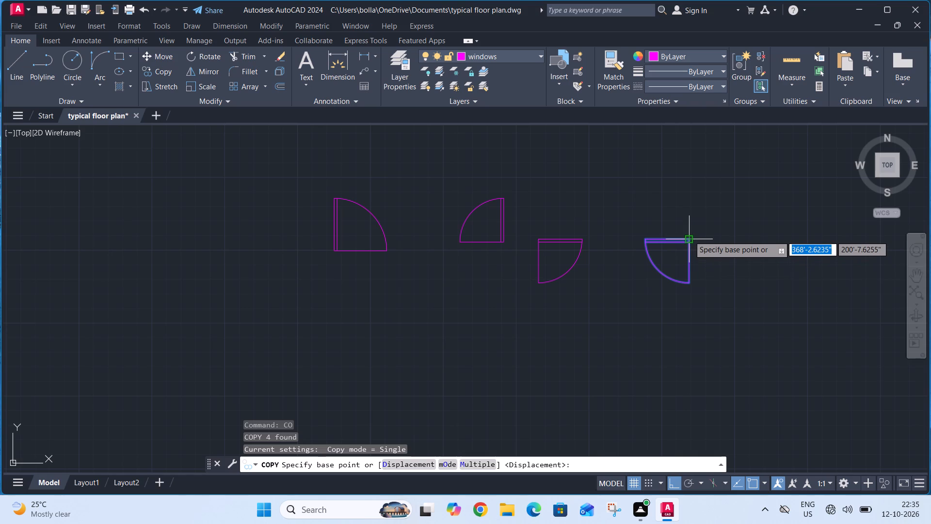
pyautogui.click(688, 237)
pyautogui.scroll(-5, 697, 216)
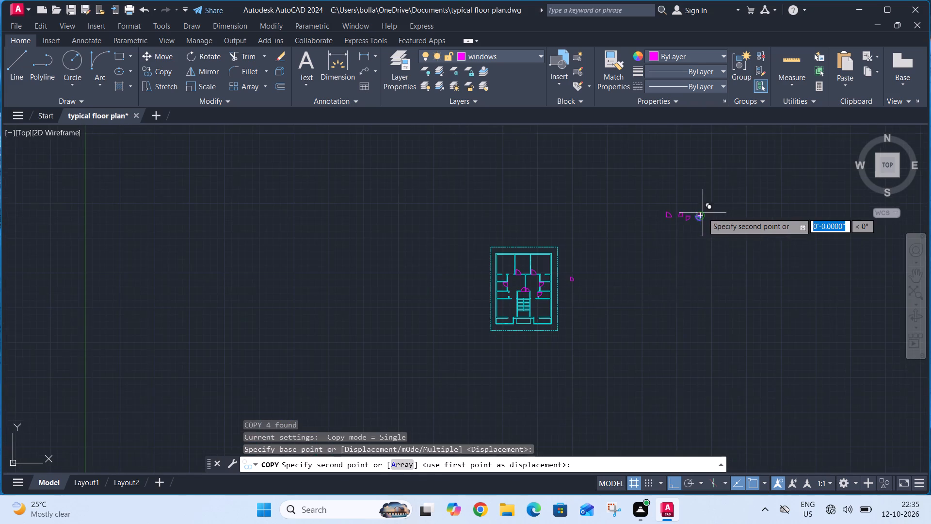
pyautogui.scroll(5, 506, 292)
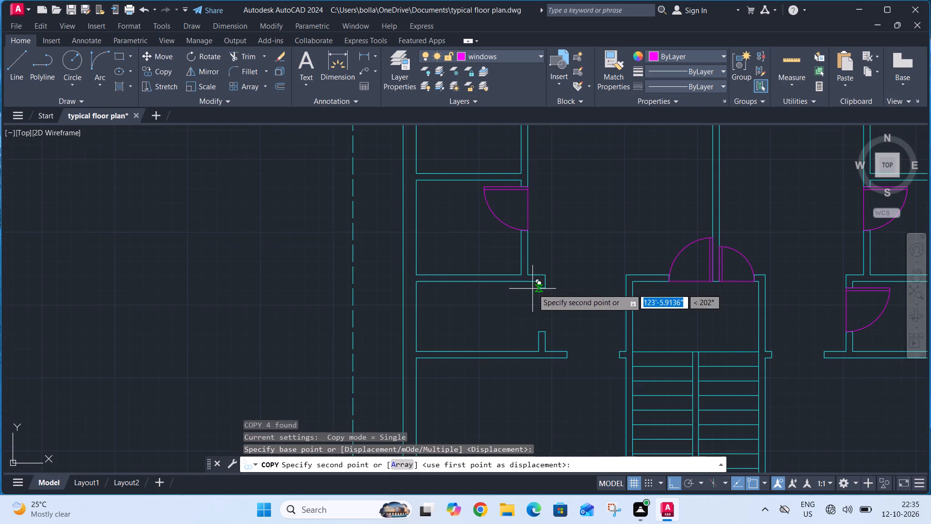
pyautogui.click(548, 289)
# Rotate the easternmost spare 2'6" door symbol by 90° about its upper hinge corner.
pyautogui.scroll(-2, 547, 276)
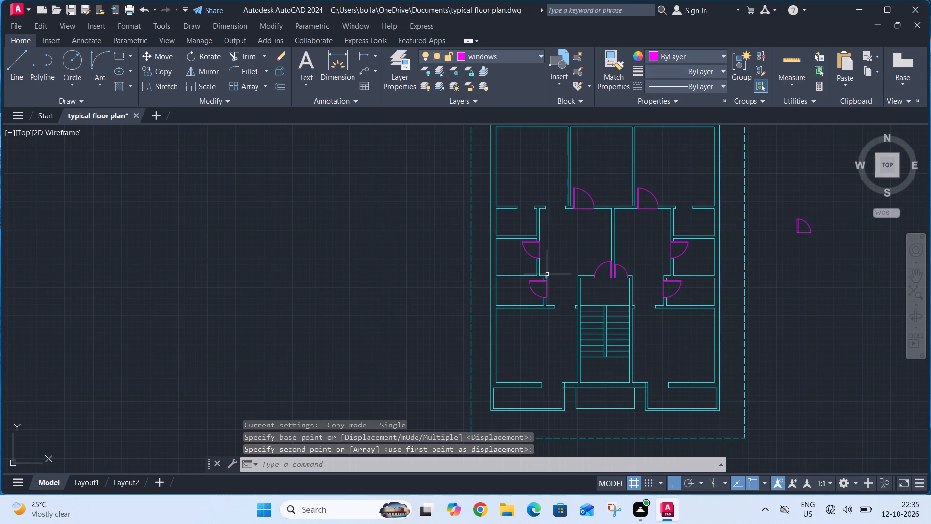
pyautogui.scroll(-2, 547, 274)
pyautogui.moveTo(605, 262); pyautogui.dragTo(508, 362, button='middle')
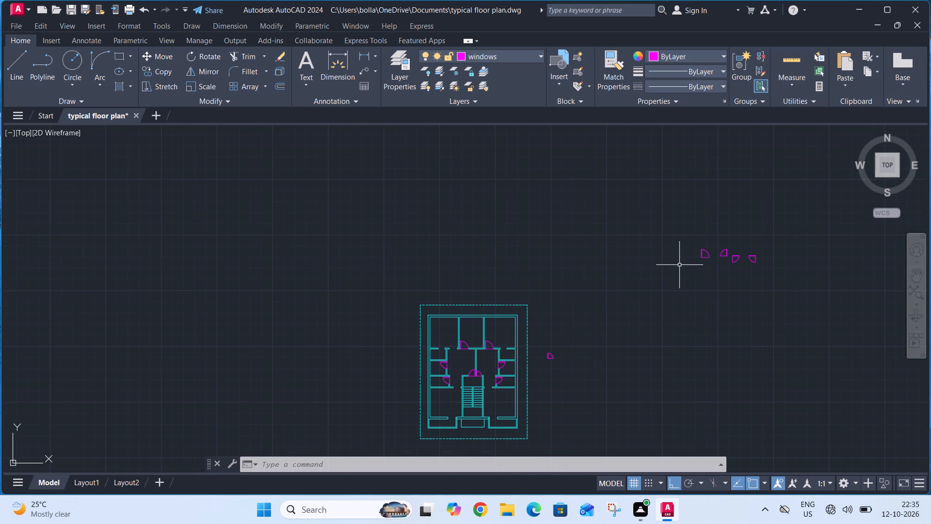
pyautogui.scroll(4, 730, 251)
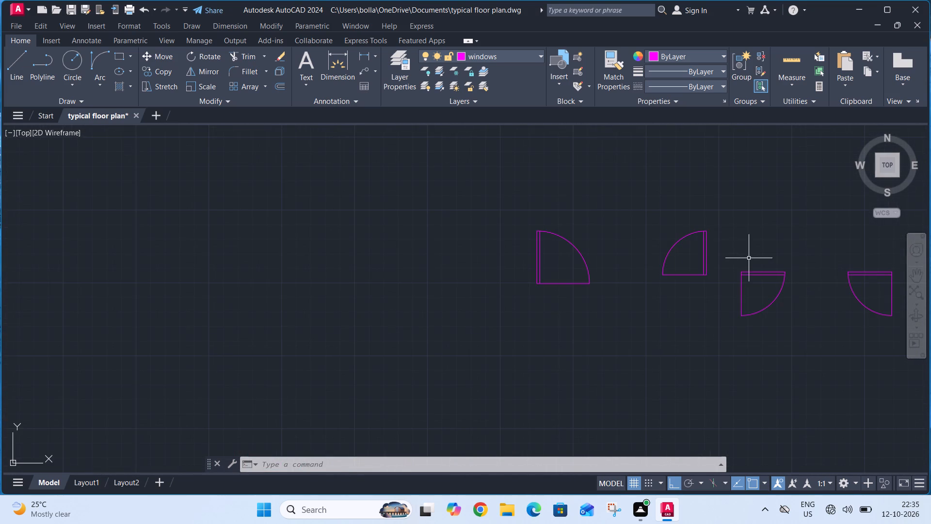
pyautogui.moveTo(749, 257); pyautogui.dragTo(528, 295, button='middle')
pyautogui.click(609, 288)
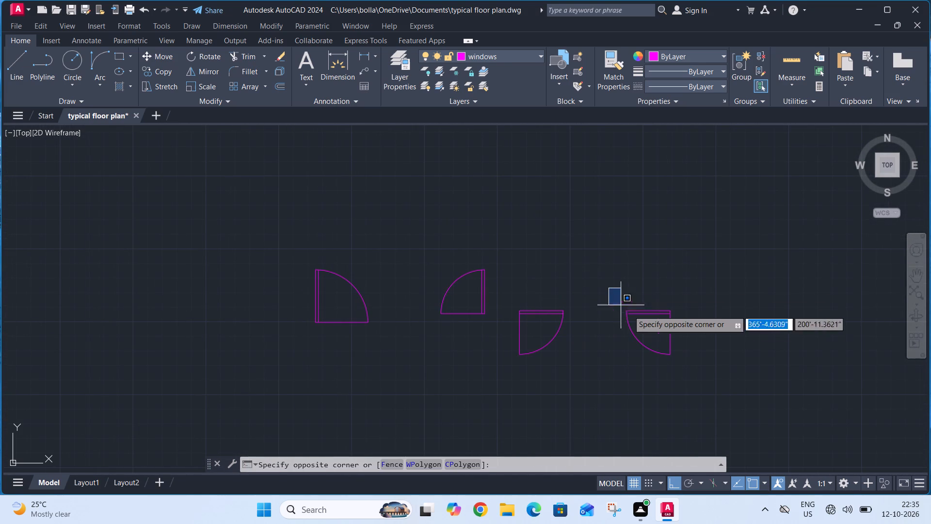
pyautogui.click(699, 367)
pyautogui.press('r')
pyautogui.press('o')
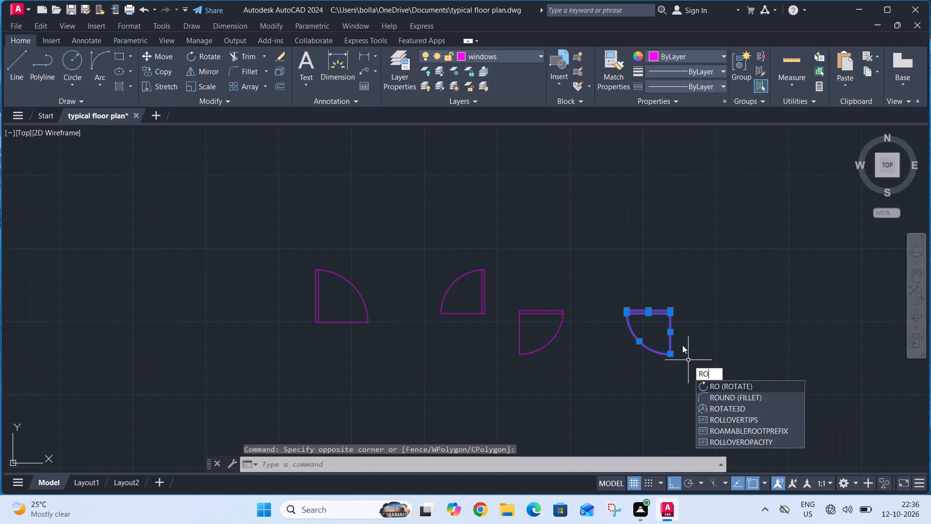
pyautogui.press('space')
pyautogui.click(669, 312)
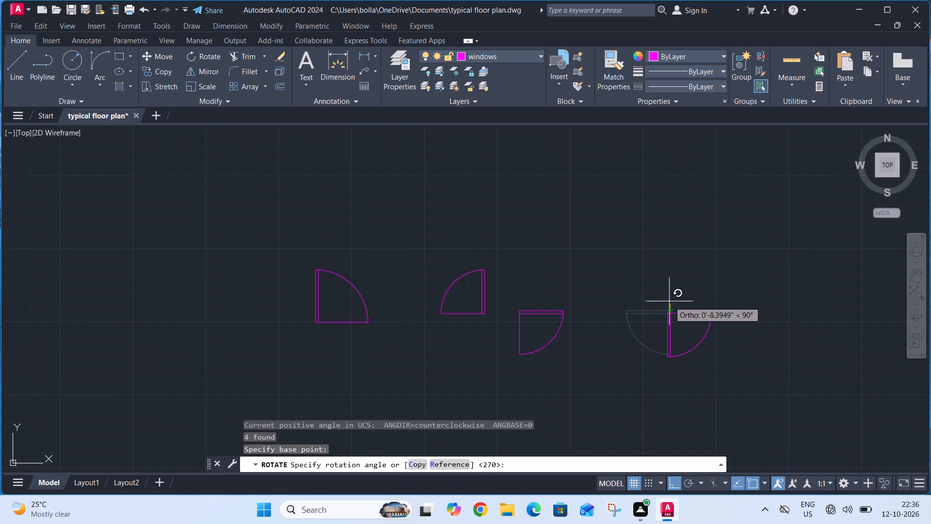
pyautogui.click(669, 301)
# Copy the rotated 2'6" door symbol by its upper hinge corner to the west end of the opening in the north-east room's south wall.
pyautogui.click(661, 299)
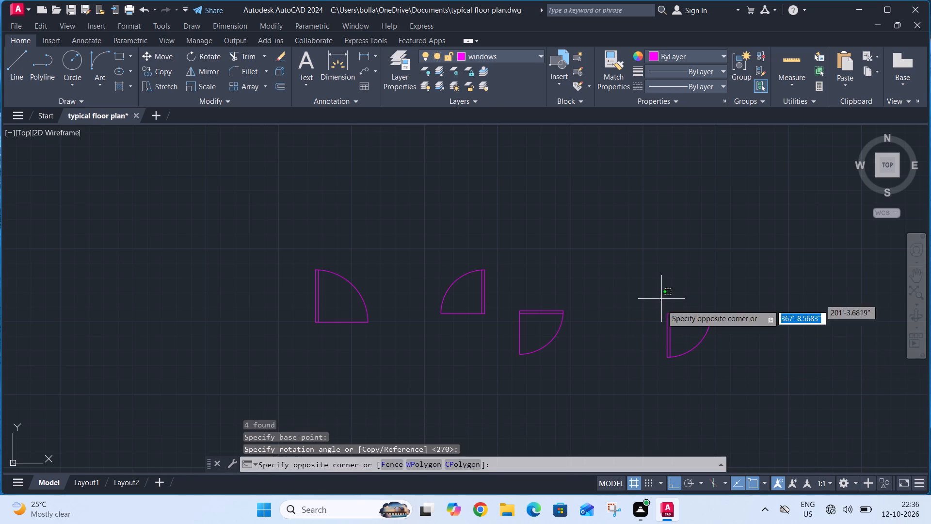
pyautogui.click(735, 367)
pyautogui.press('c')
pyautogui.press('o')
pyautogui.press('space')
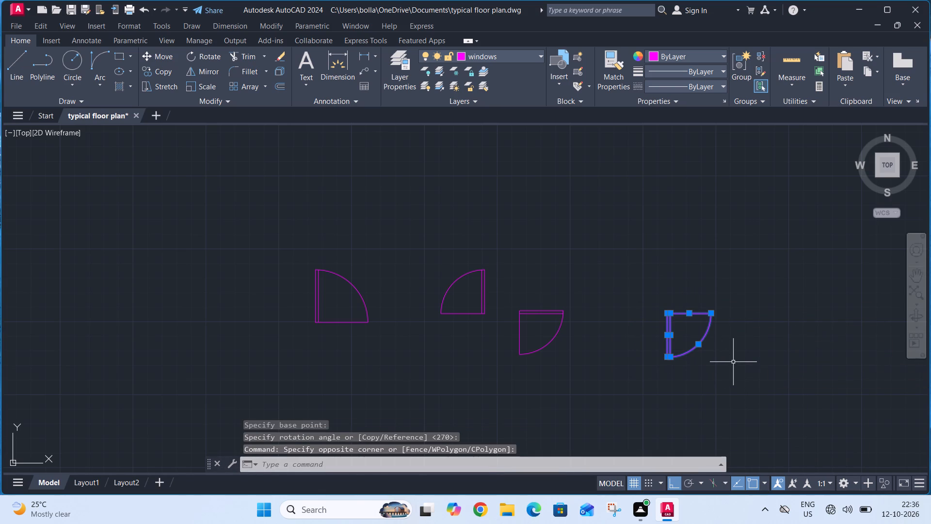
pyautogui.click(665, 314)
pyautogui.scroll(-5, 681, 291)
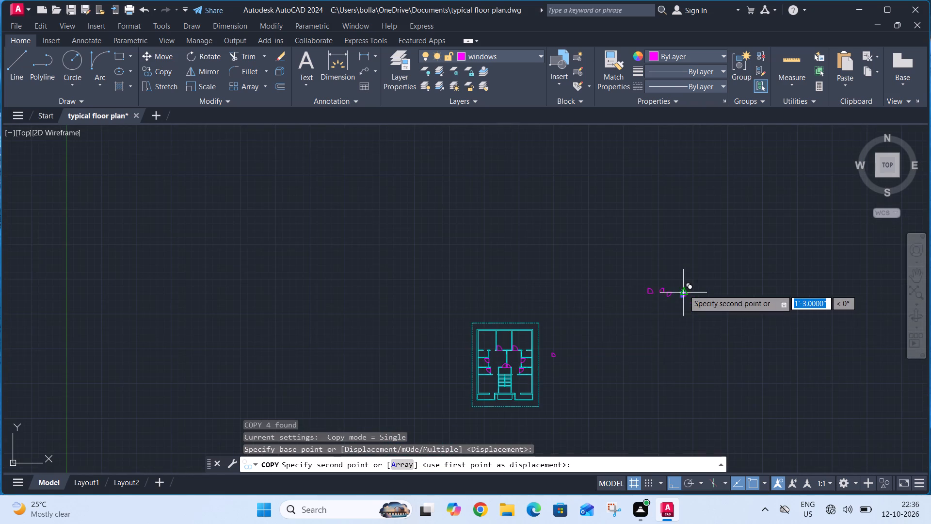
pyautogui.scroll(5, 527, 352)
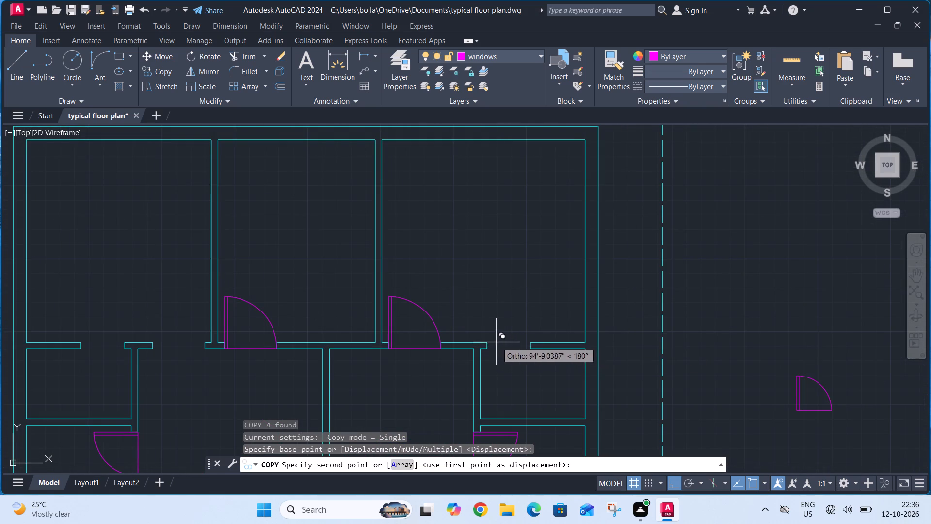
pyautogui.click(487, 341)
# Mirror the easternmost spare 2'6" door symbol across a vertical line just west of it, keeping the original.
pyautogui.scroll(-5, 496, 324)
pyautogui.moveTo(616, 315); pyautogui.dragTo(555, 362, button='middle')
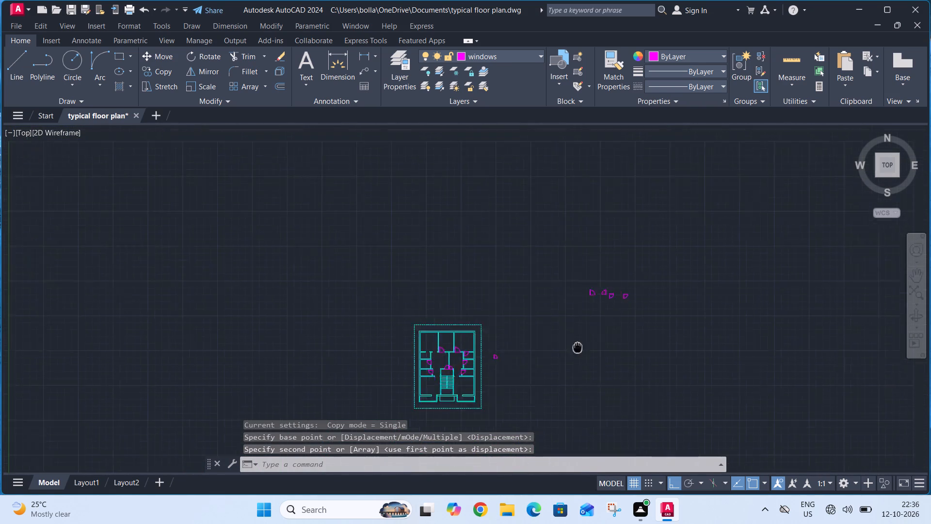
pyautogui.moveTo(555, 362); pyautogui.dragTo(535, 376, button='middle')
pyautogui.scroll(4, 567, 335)
pyautogui.click(594, 282)
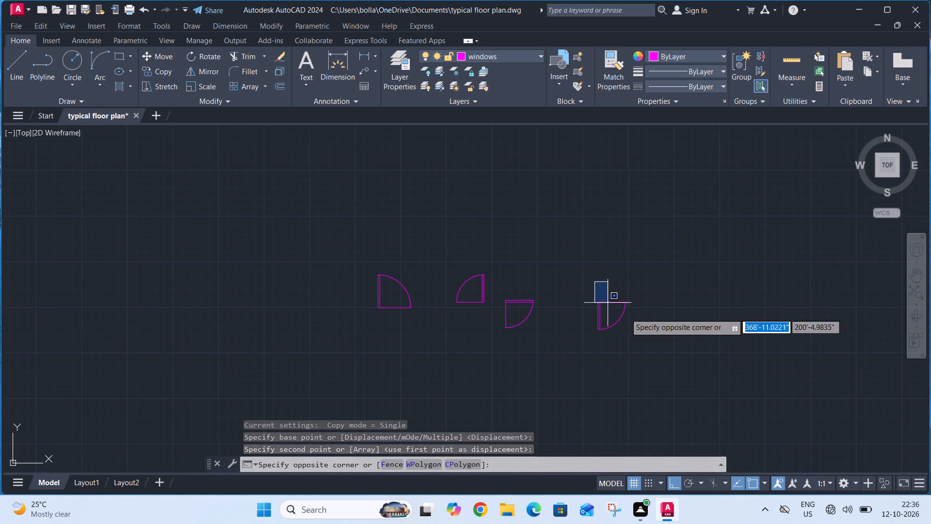
pyautogui.click(641, 342)
pyautogui.press('m')
pyautogui.press('i')
pyautogui.press('space')
pyautogui.click(595, 350)
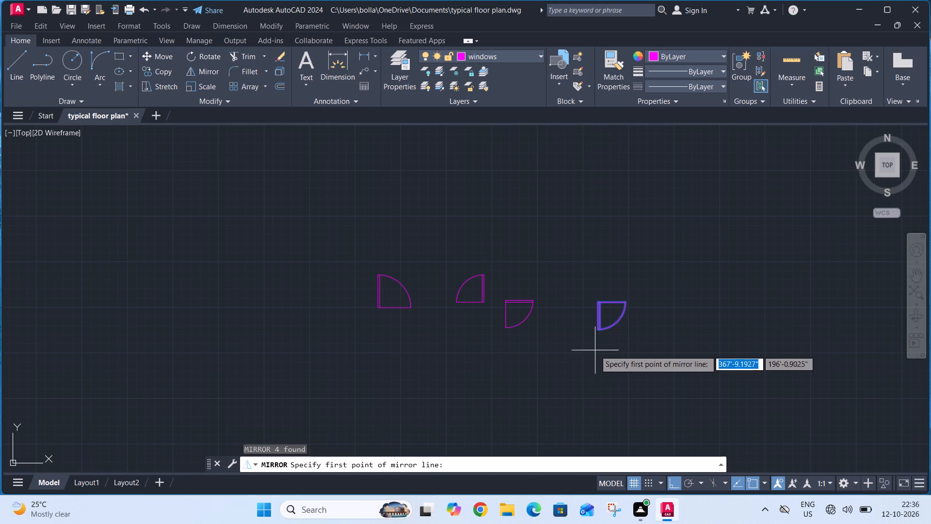
pyautogui.click(590, 276)
pyautogui.moveTo(609, 316); pyautogui.dragTo(590, 276)
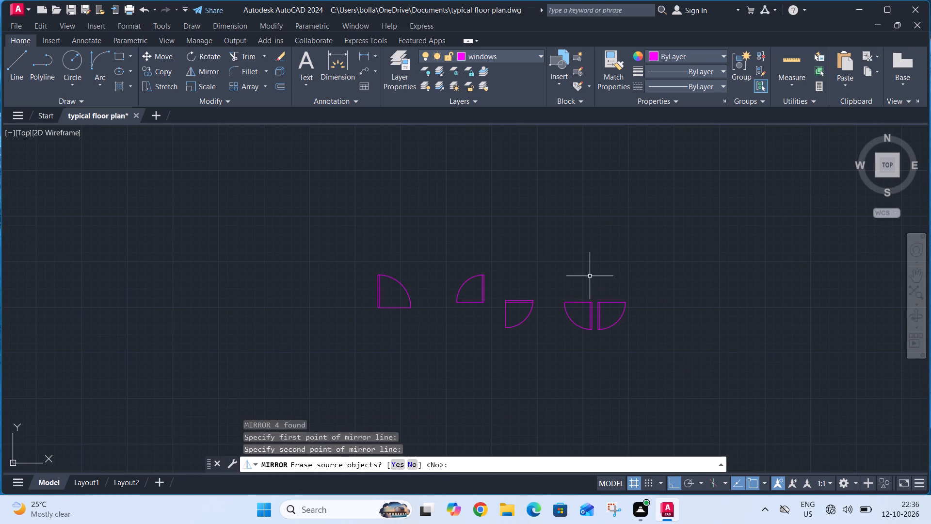
# Copy the newly mirrored spare 2'6" door symbol by its upper hinge corner to the east end of the western opening in the north-west room's south wall.
pyautogui.scroll(4, 580, 309)
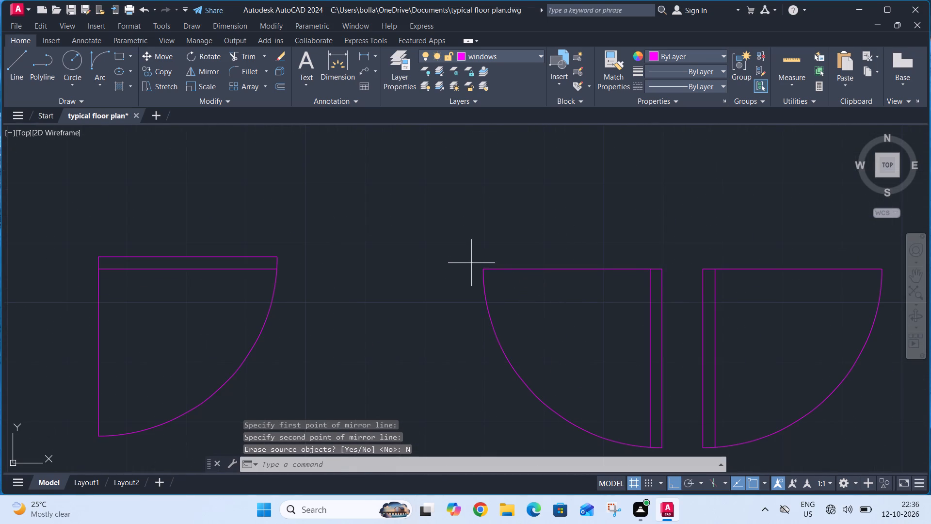
pyautogui.click(471, 263)
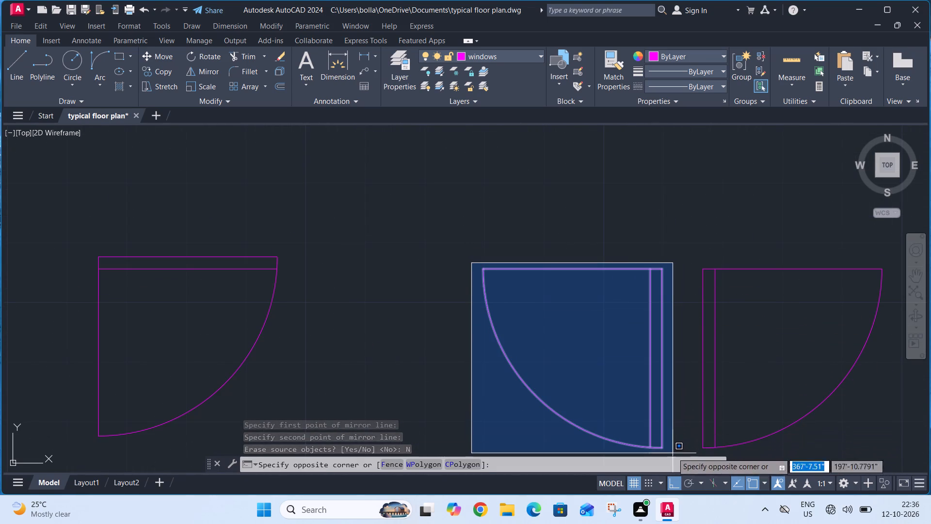
pyautogui.click(673, 452)
pyautogui.press('c')
pyautogui.press('o')
pyautogui.press('space')
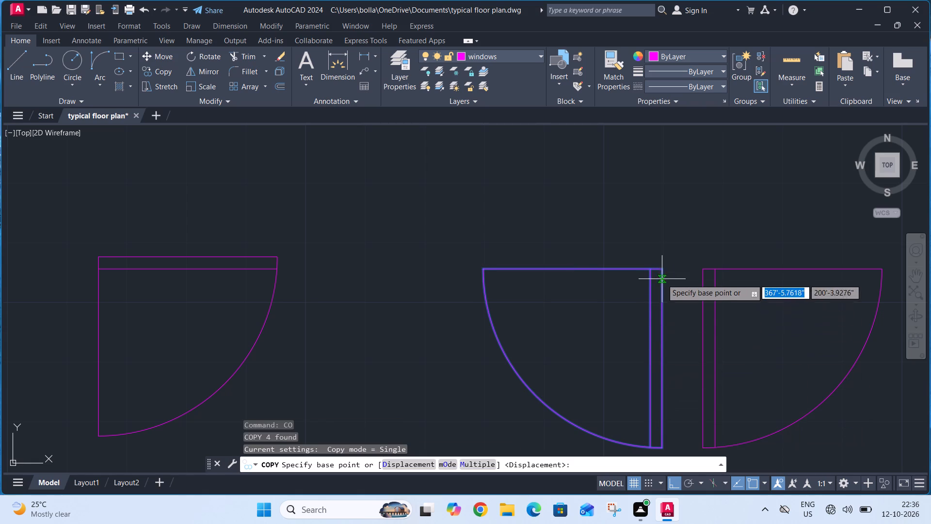
pyautogui.click(664, 268)
pyautogui.scroll(-7, 681, 246)
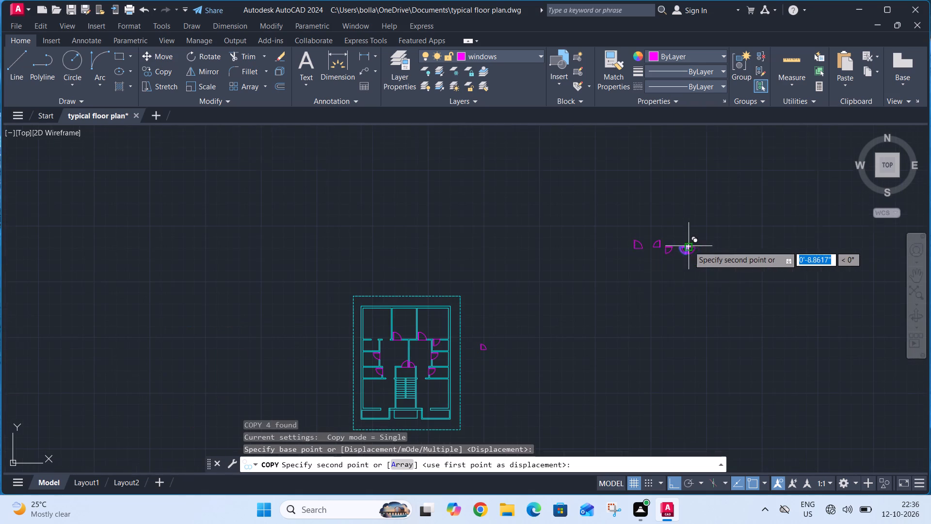
pyautogui.scroll(4, 381, 339)
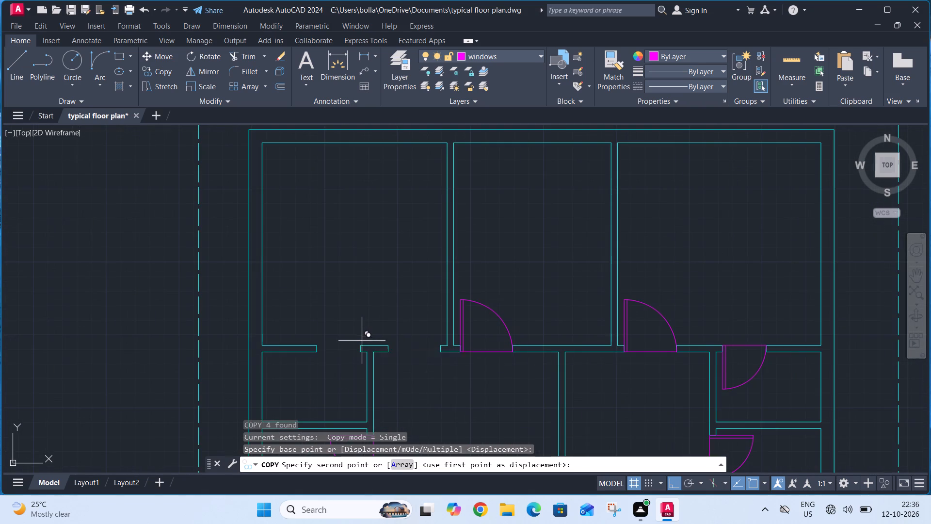
pyautogui.click(358, 345)
pyautogui.scroll(-3, 387, 313)
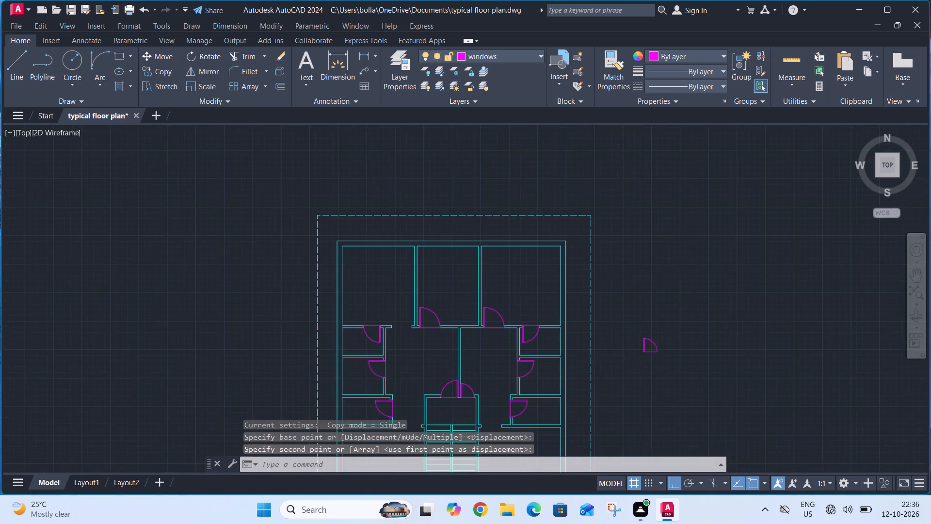
# Mirror the north-middle room's 3' door across the west face of the wall shared with the north-west room, keeping the original.
pyautogui.scroll(4, 406, 318)
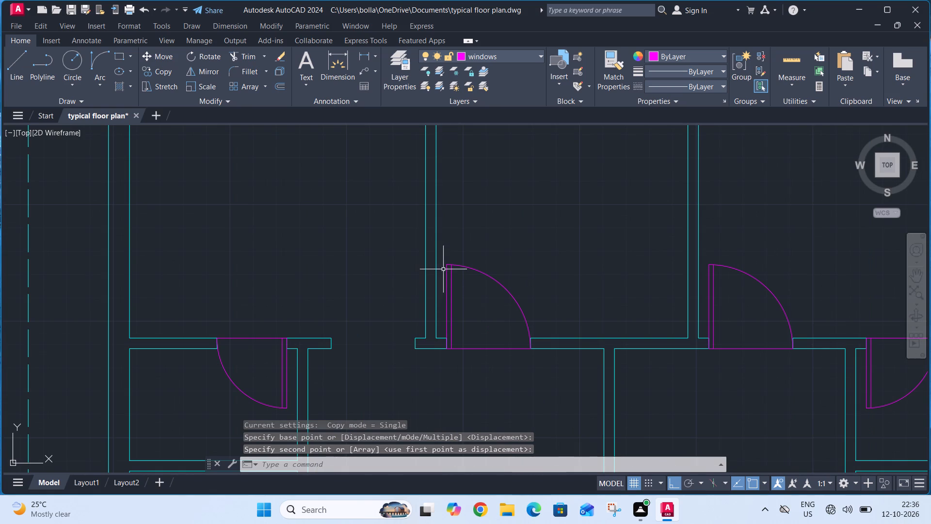
pyautogui.click(475, 259)
pyautogui.click(470, 285)
pyautogui.click(461, 289)
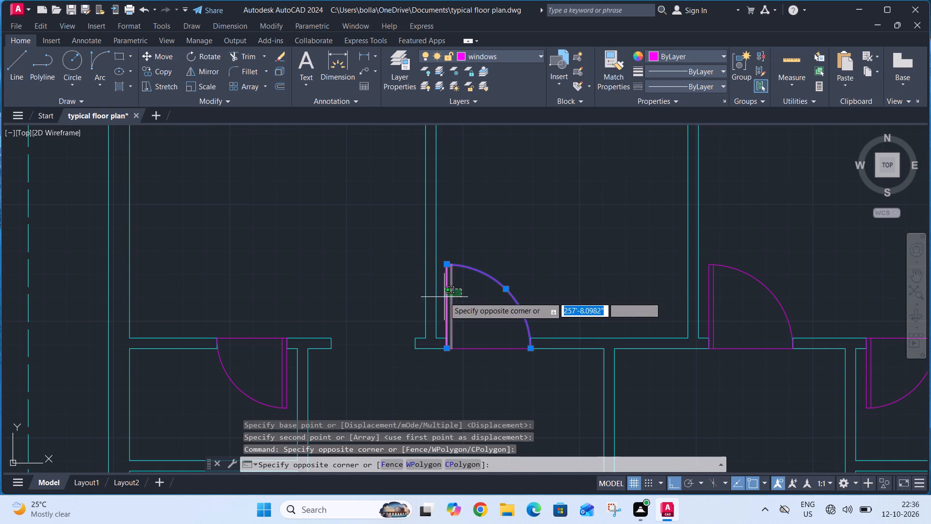
pyautogui.click(444, 297)
pyautogui.click(474, 324)
pyautogui.click(469, 355)
pyautogui.press('m')
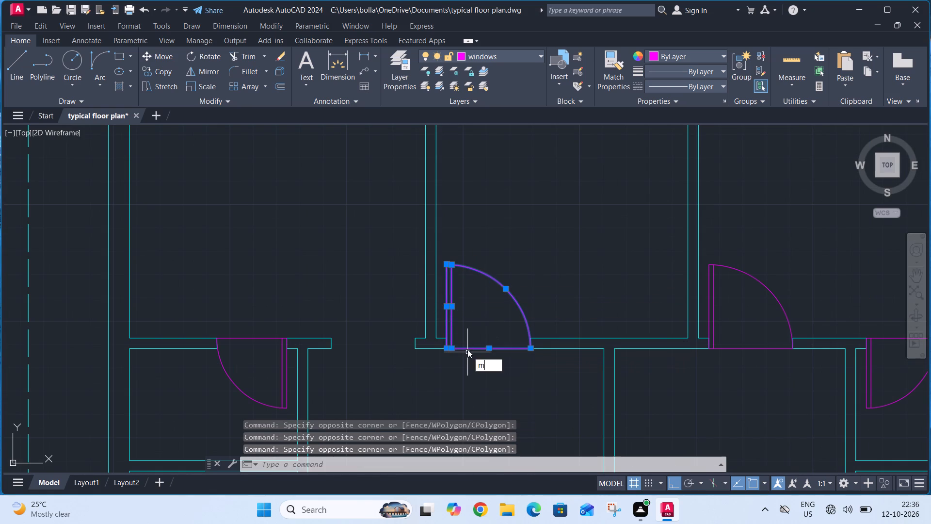
pyautogui.press('i')
pyautogui.press('space')
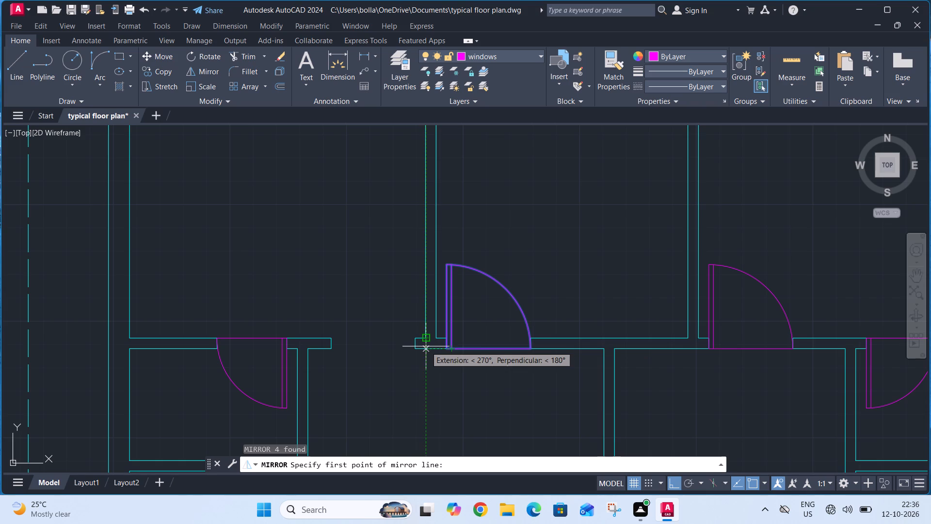
pyautogui.click(426, 349)
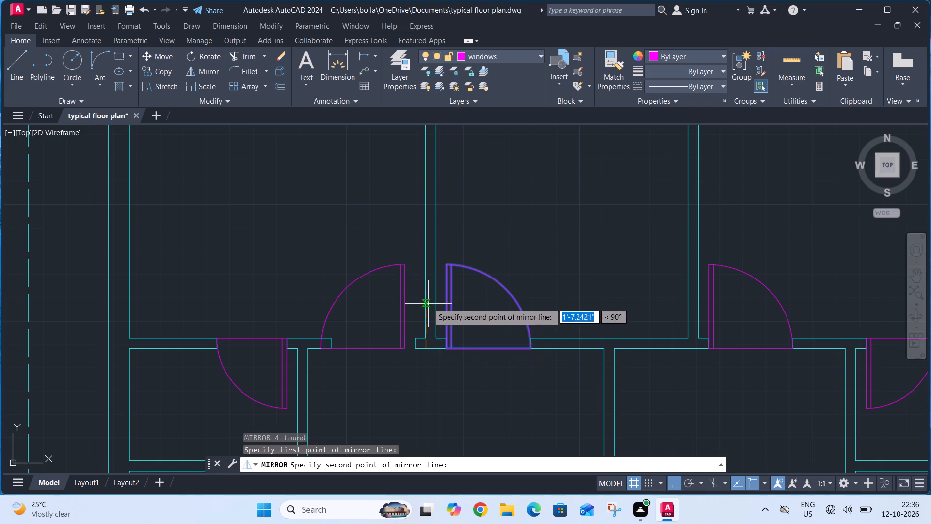
pyautogui.click(428, 302)
pyautogui.moveTo(444, 341); pyautogui.dragTo(428, 302)
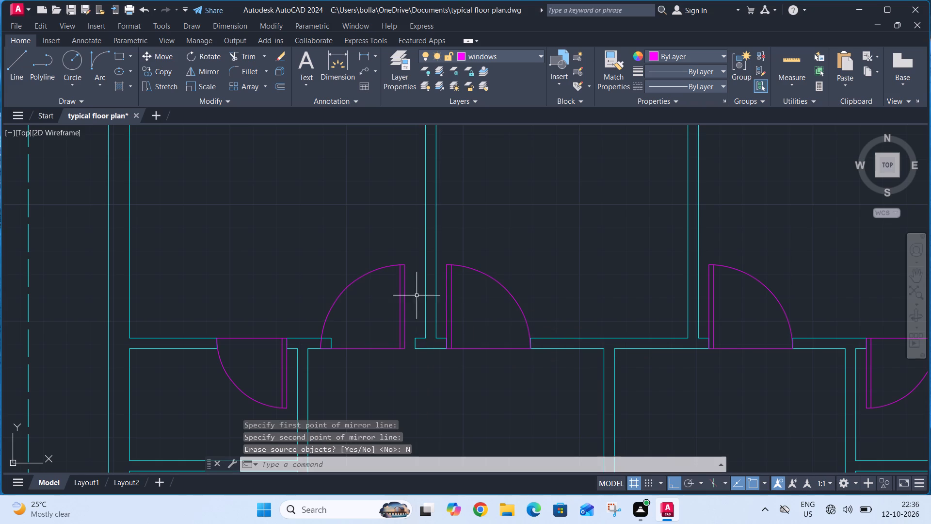
# Move the mirrored 3' door by its lower hinge corner to the east end of the eastern opening in the north-west room's south wall.
pyautogui.click(414, 273)
pyautogui.click(398, 297)
pyautogui.click(390, 262)
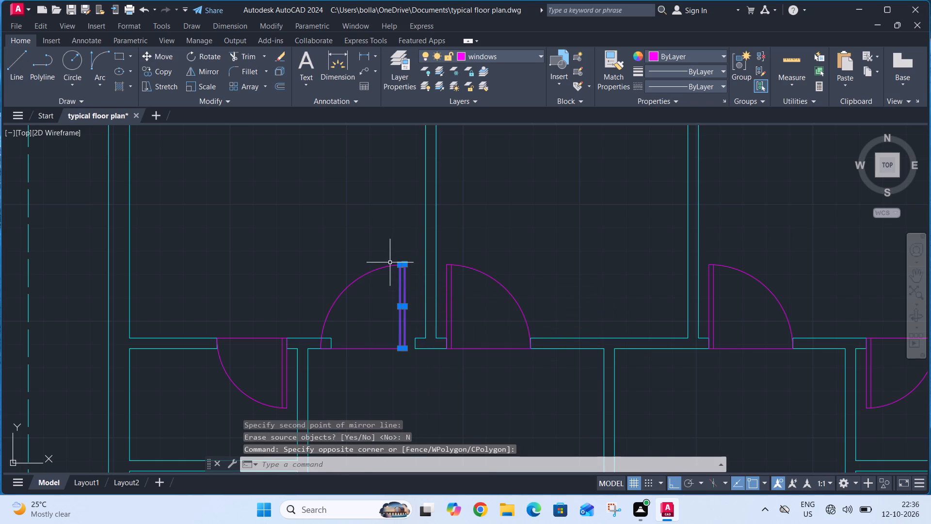
pyautogui.click(363, 286)
pyautogui.moveTo(367, 331); pyautogui.dragTo(366, 337)
pyautogui.click(358, 358)
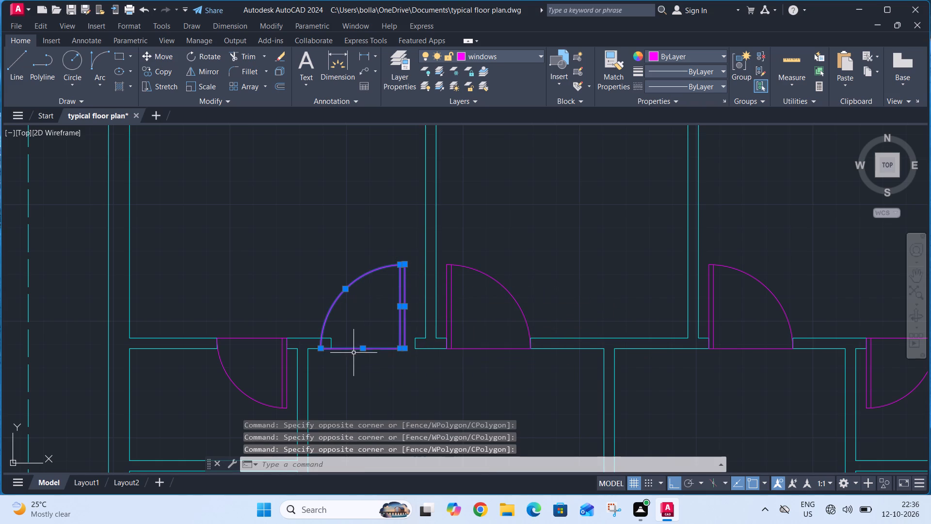
pyautogui.press('m')
pyautogui.press('space')
pyautogui.click(405, 348)
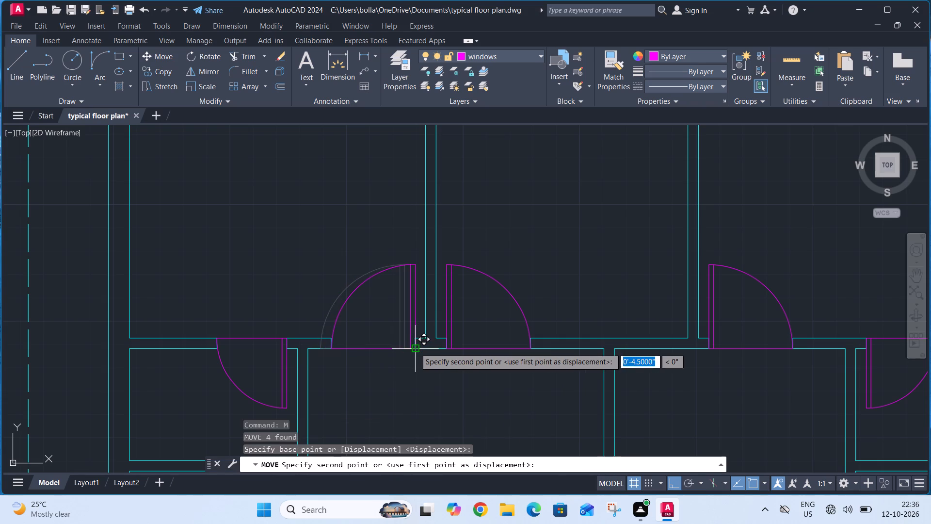
pyautogui.click(416, 348)
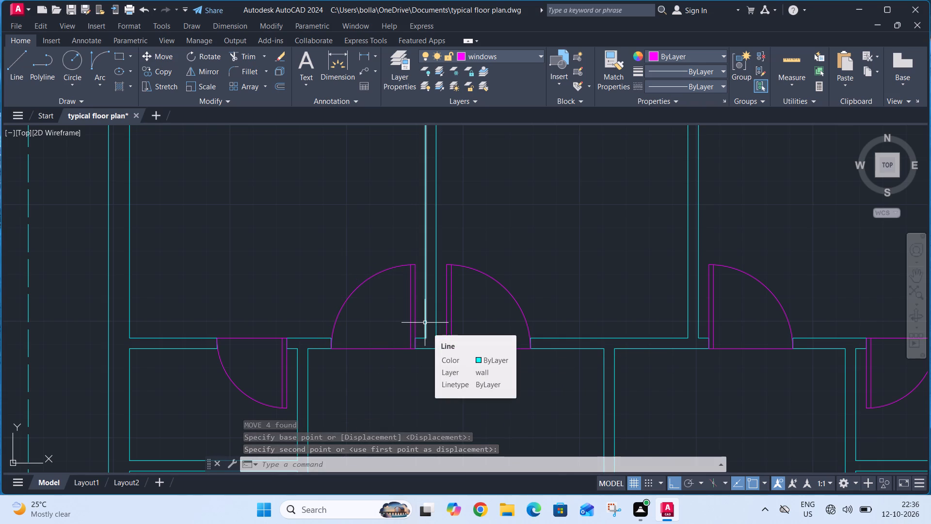
# Mirror the spare 3' door symbol outside the plan across a horizontal line just below it, keeping the original.
pyautogui.scroll(-3, 428, 300)
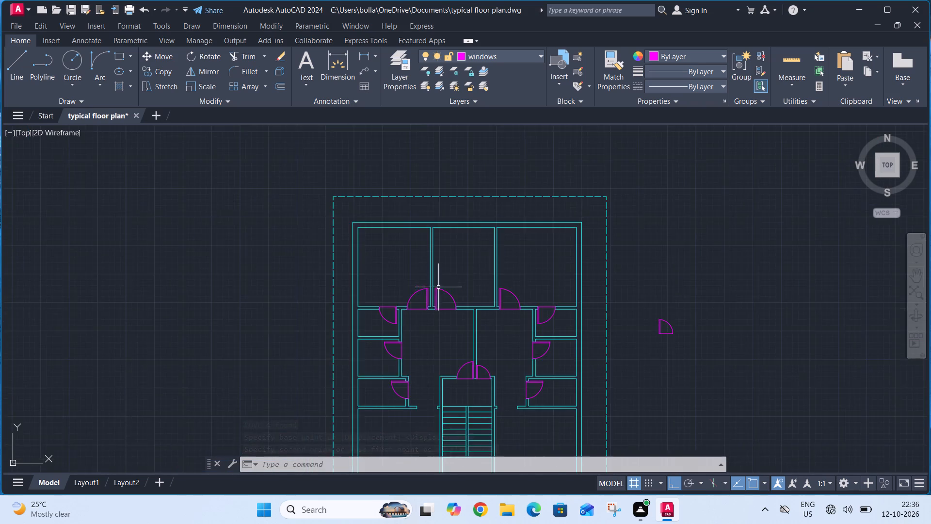
pyautogui.scroll(-1, 440, 287)
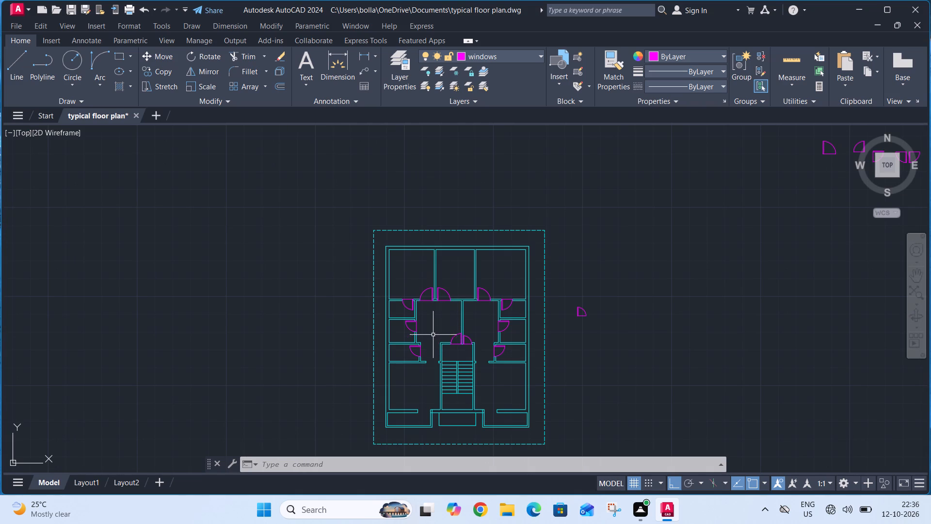
pyautogui.scroll(3, 430, 367)
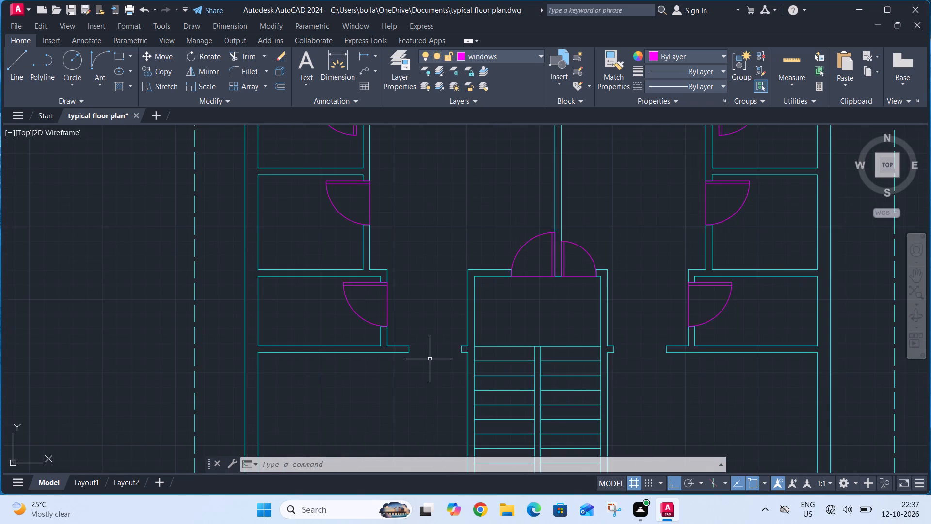
pyautogui.scroll(-3, 430, 358)
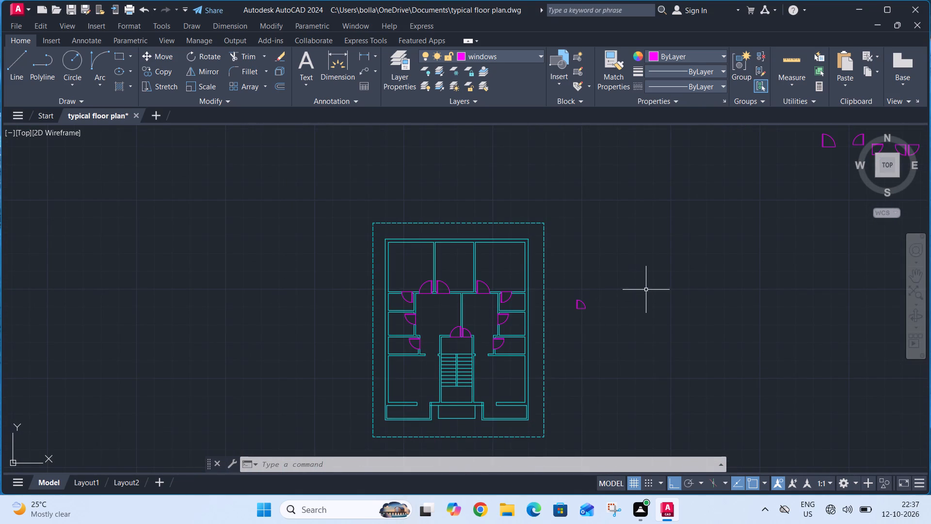
pyautogui.moveTo(646, 290); pyautogui.dragTo(464, 385, button='middle')
pyautogui.scroll(3, 631, 221)
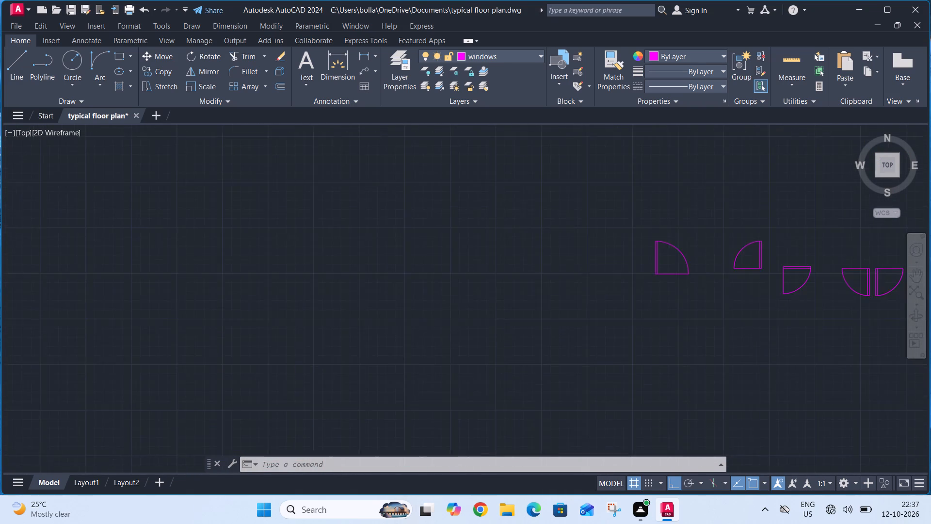
pyautogui.click(629, 220)
pyautogui.click(748, 321)
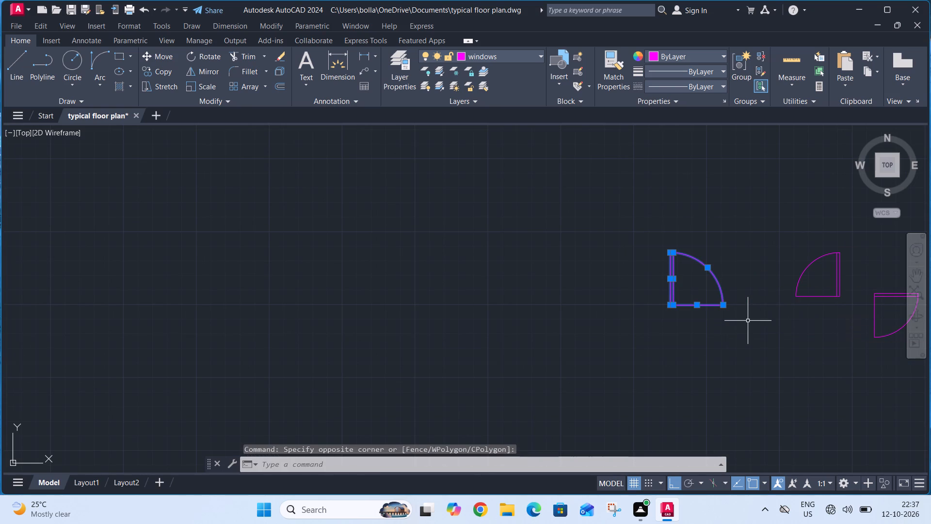
pyautogui.press('m')
pyautogui.press('i')
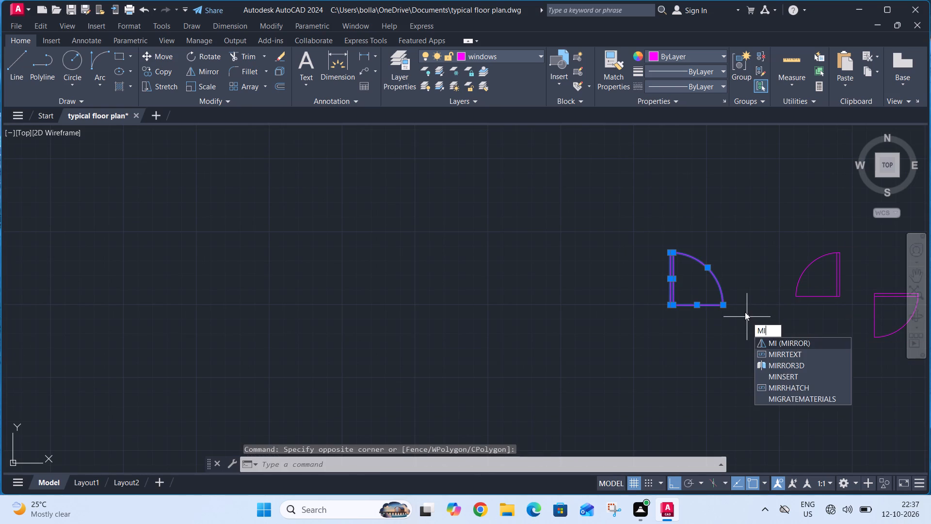
pyautogui.press('space')
pyautogui.click(656, 326)
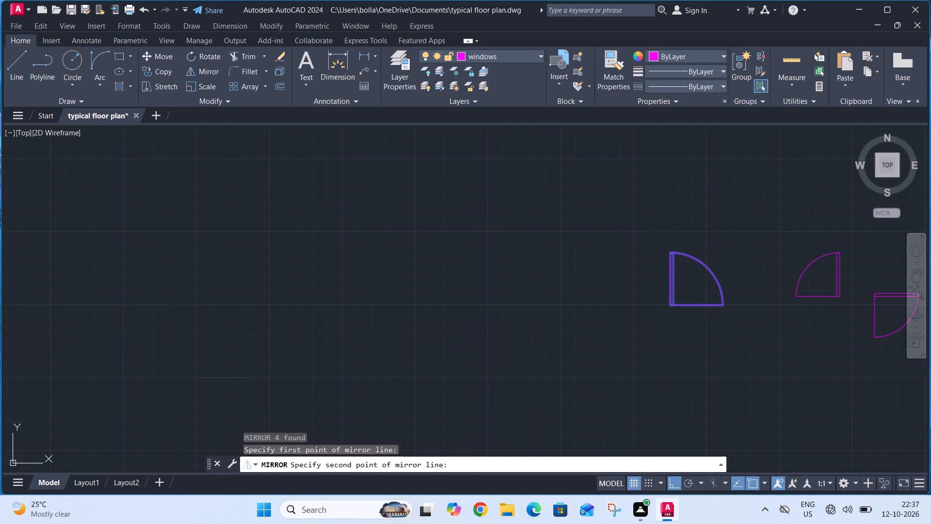
pyautogui.click(743, 323)
pyautogui.moveTo(763, 360); pyautogui.dragTo(743, 323)
# Mirror the new downward-swinging spare 3' door symbol across a vertical line just west of it, keeping the original.
pyautogui.scroll(-1, 689, 323)
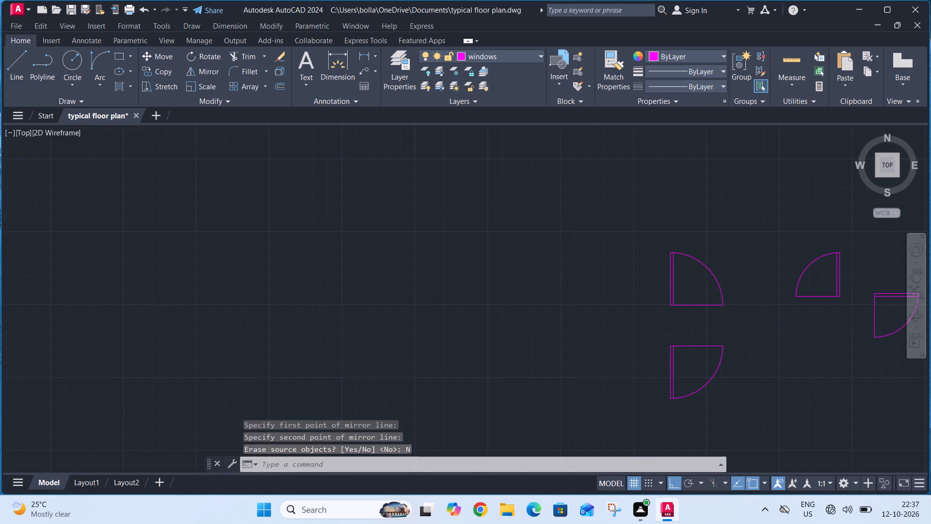
pyautogui.moveTo(696, 344); pyautogui.dragTo(563, 330, button='middle')
pyautogui.click(533, 317)
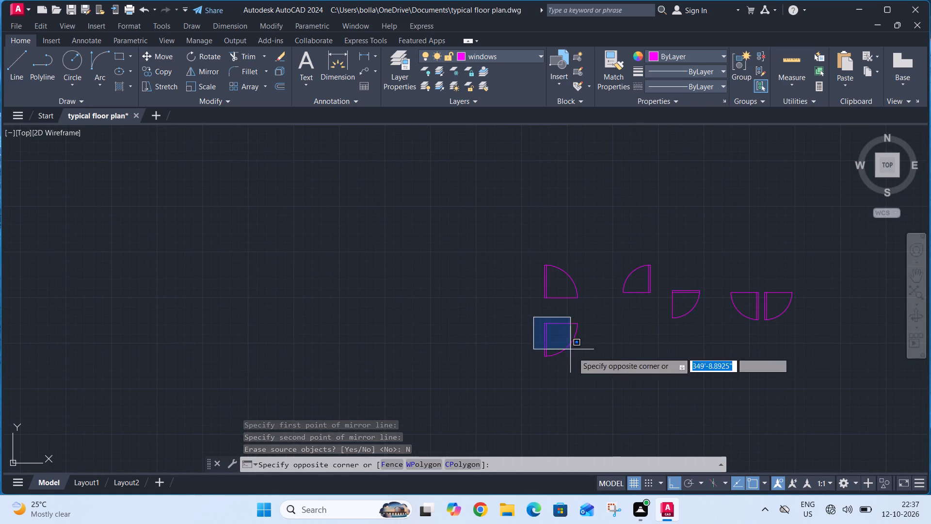
pyautogui.click(594, 371)
pyautogui.press('m')
pyautogui.press('i')
pyautogui.press('space')
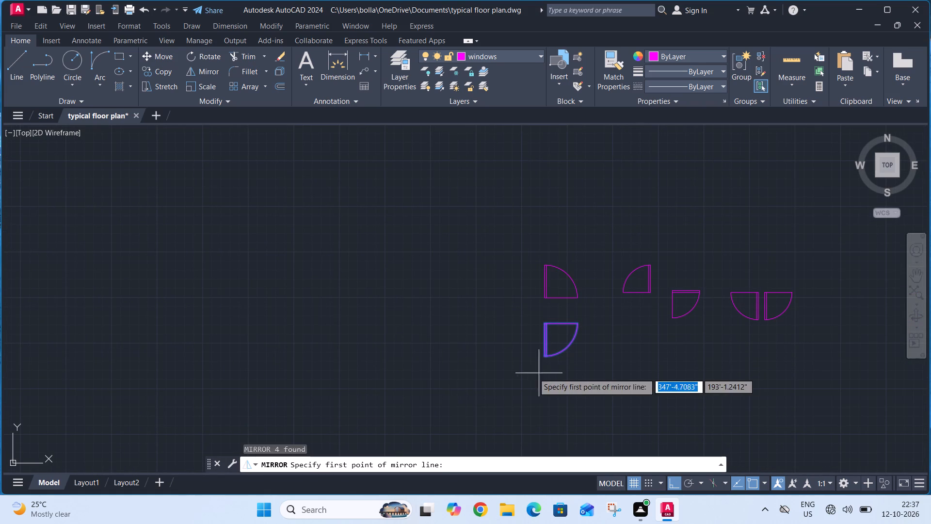
pyautogui.click(525, 373)
pyautogui.click(527, 307)
pyautogui.moveTo(551, 347); pyautogui.dragTo(527, 307)
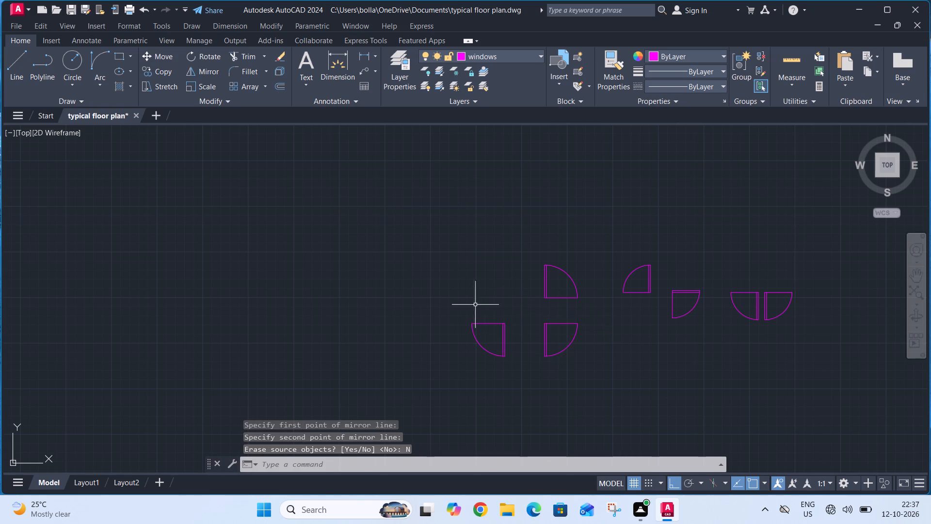
# Copy the westernmost spare 3' door symbol by its upper hinge corner to the east end of the opening in the south-west room's north wall.
pyautogui.click(465, 304)
pyautogui.click(526, 365)
pyautogui.press('c')
pyautogui.press('o')
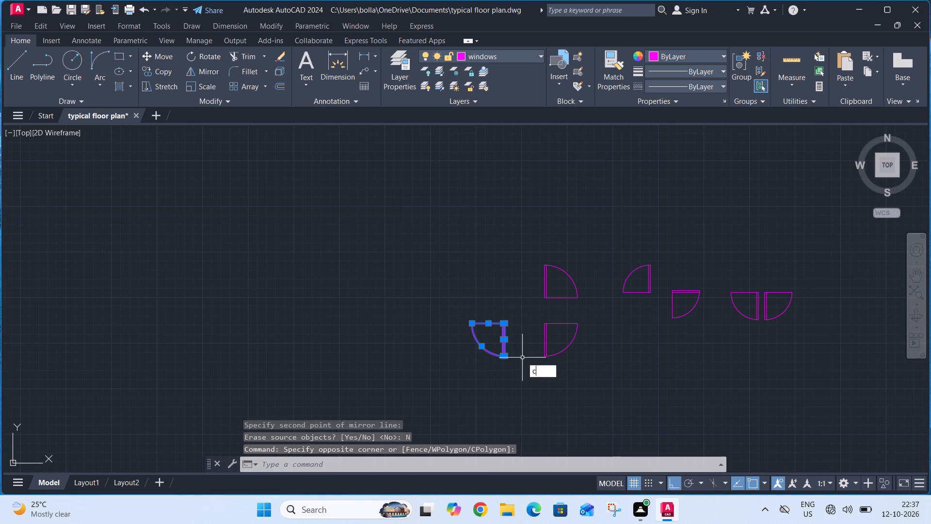
pyautogui.press('space')
pyautogui.click(505, 321)
pyautogui.scroll(-2, 527, 274)
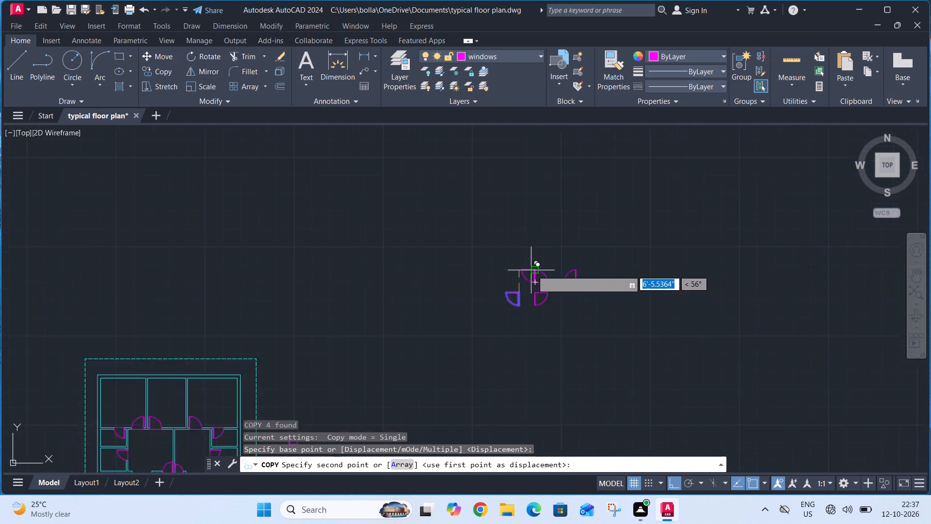
pyautogui.scroll(-2, 533, 270)
pyautogui.scroll(4, 382, 358)
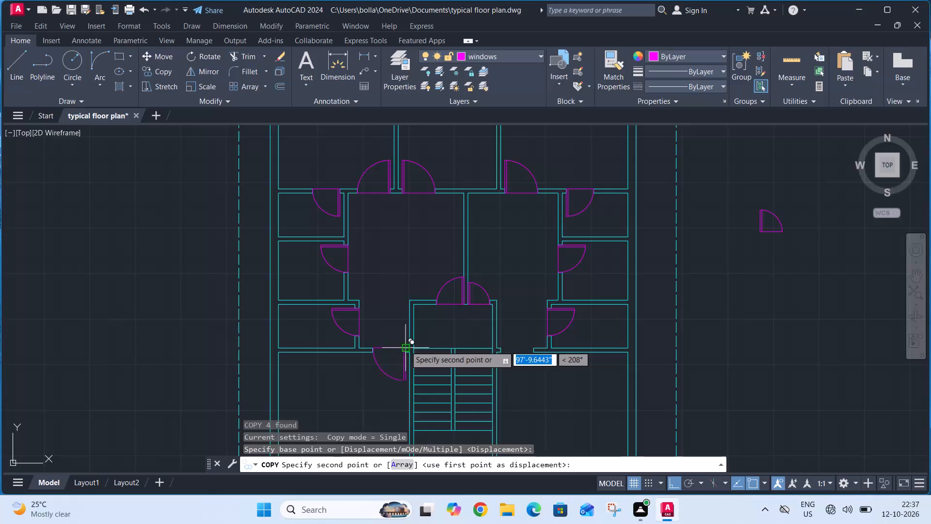
pyautogui.scroll(4, 407, 345)
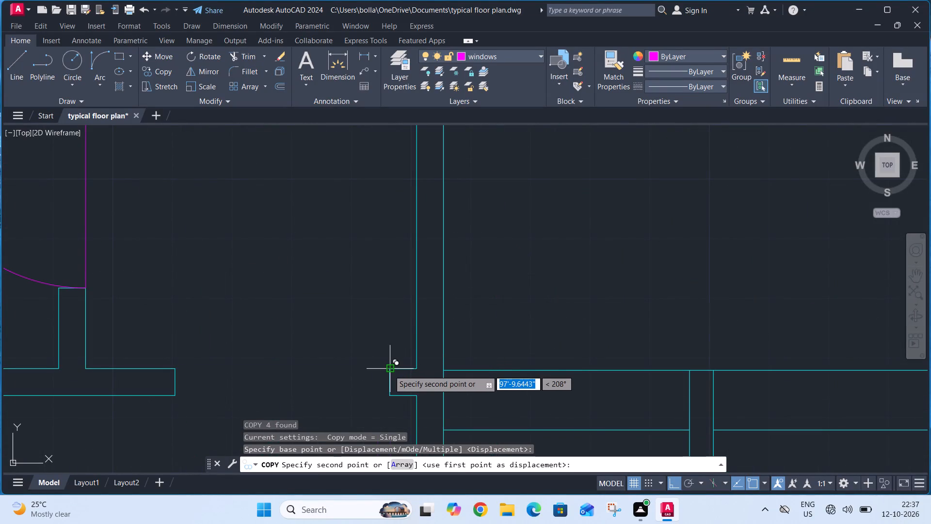
pyautogui.click(389, 370)
pyautogui.scroll(-5, 401, 329)
# Copy the spare east-facing, downward-swinging 3' door symbol by its upper hinge corner to the west end of the opening in the south-east room's north wall.
pyautogui.moveTo(606, 285); pyautogui.dragTo(595, 300, button='middle')
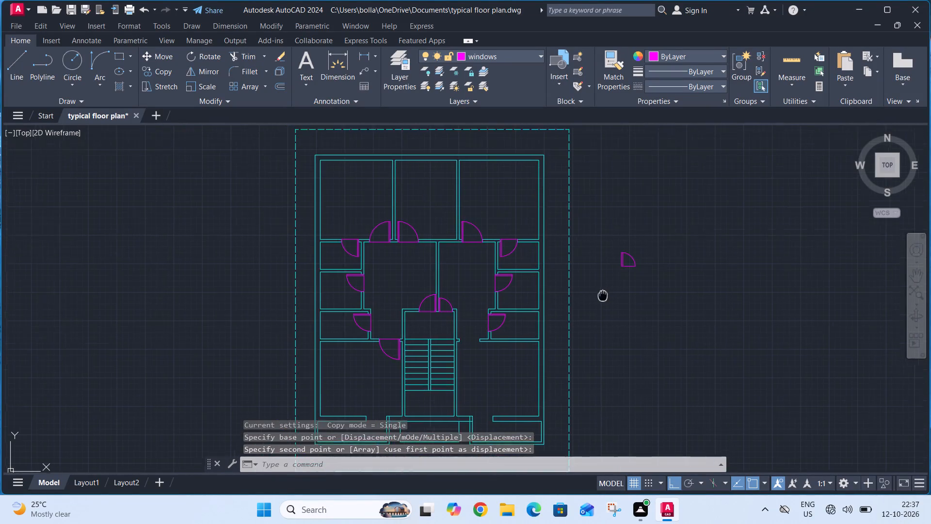
pyautogui.moveTo(595, 300); pyautogui.dragTo(447, 377, button='middle')
pyautogui.scroll(-2, 523, 317)
pyautogui.scroll(3, 658, 236)
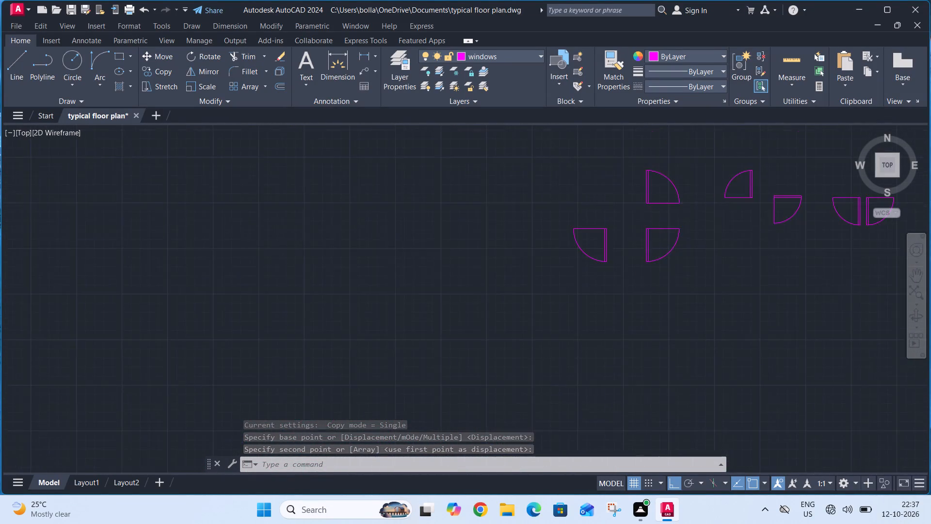
pyautogui.scroll(1, 658, 236)
pyautogui.click(633, 218)
pyautogui.click(701, 287)
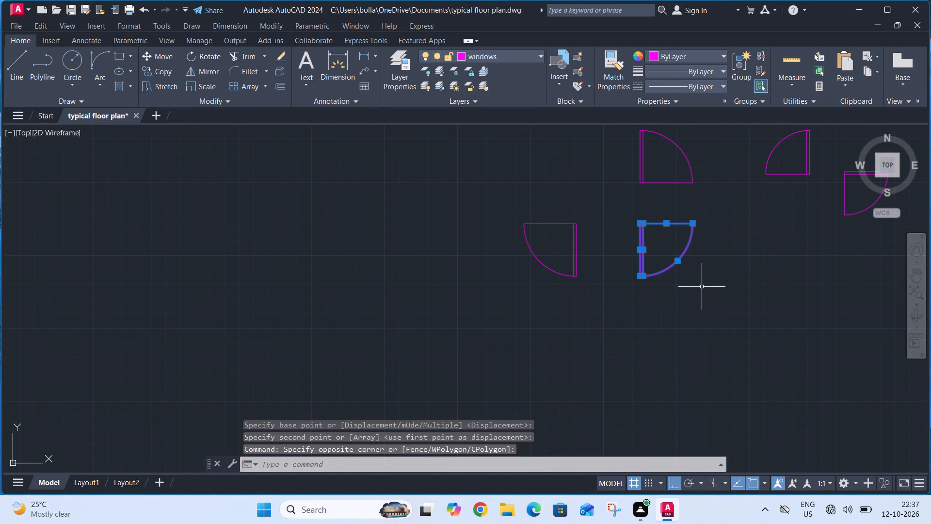
pyautogui.press('c')
pyautogui.press('o')
pyautogui.press('space')
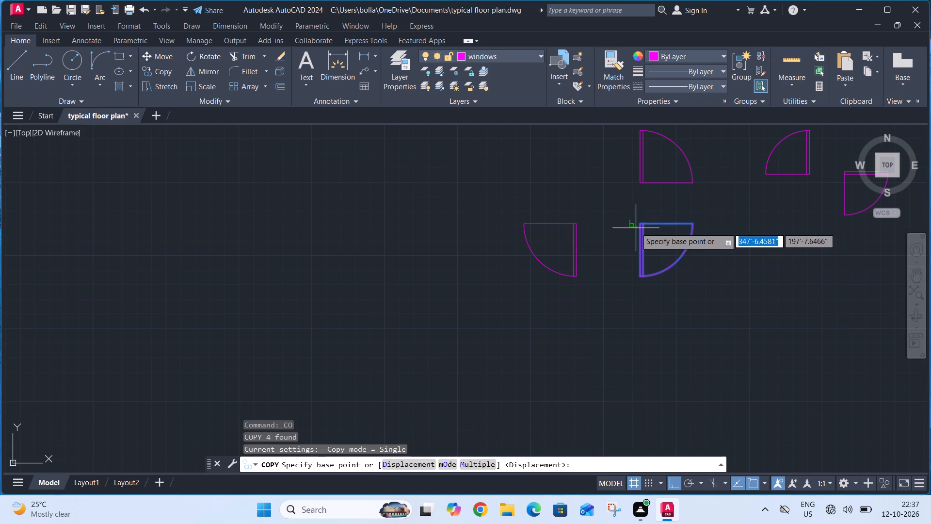
pyautogui.click(641, 225)
pyautogui.scroll(-5, 669, 207)
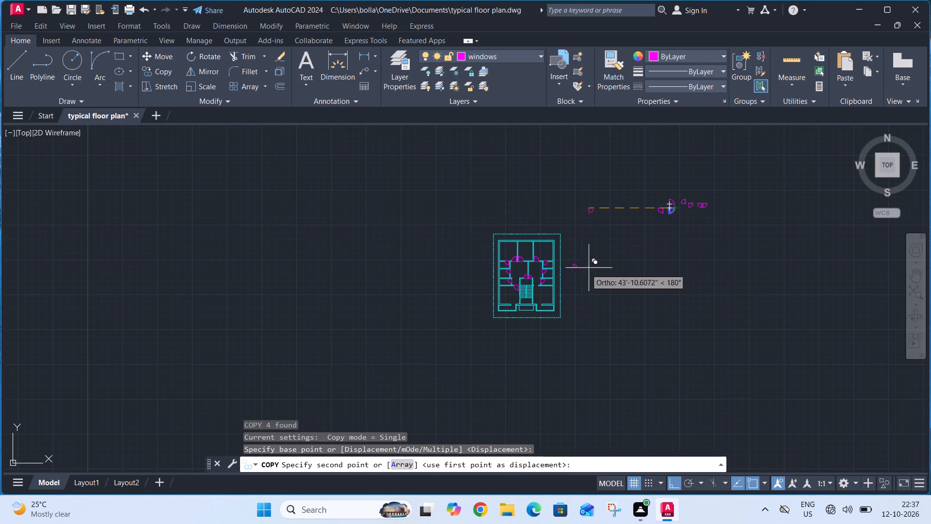
pyautogui.scroll(5, 538, 290)
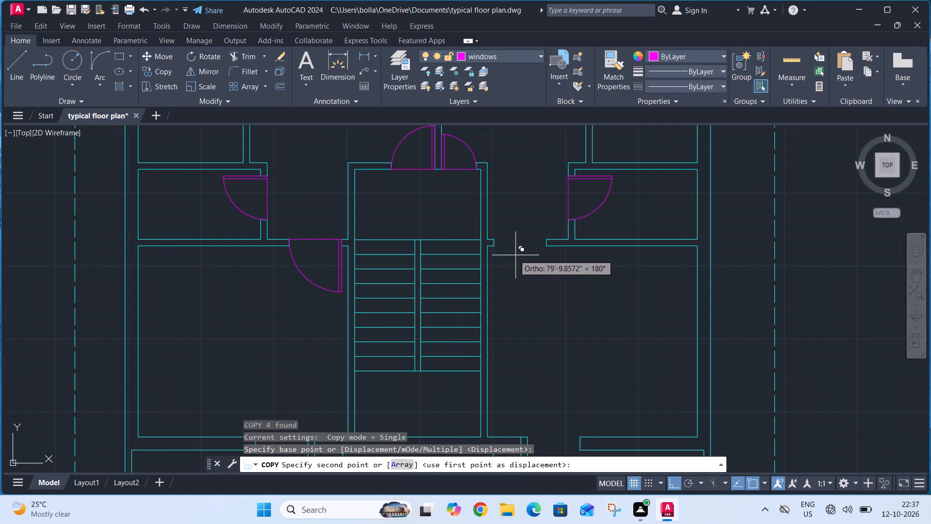
pyautogui.click(498, 238)
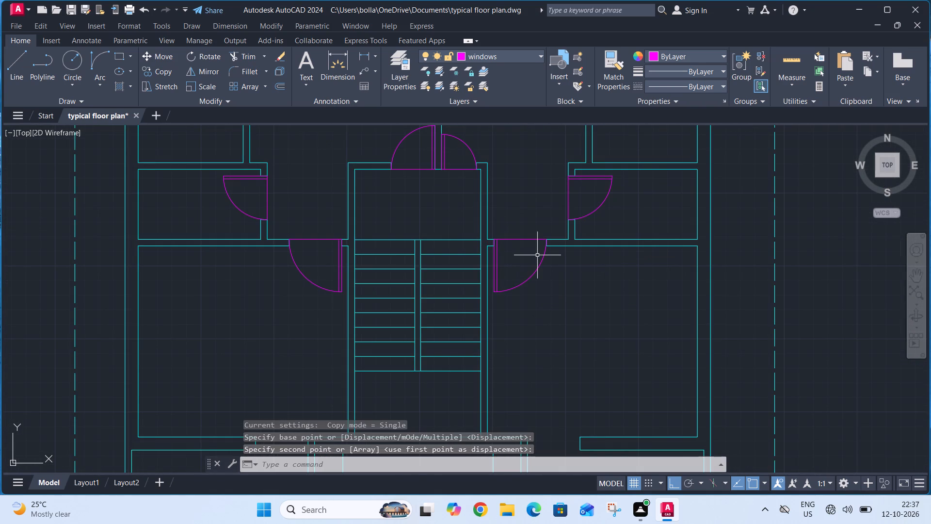
pyautogui.press('Escape')
# Delete all the spare door symbols lying outside the plan, both the north-east group and the single one just east of the plan.
pyautogui.scroll(-2, 538, 256)
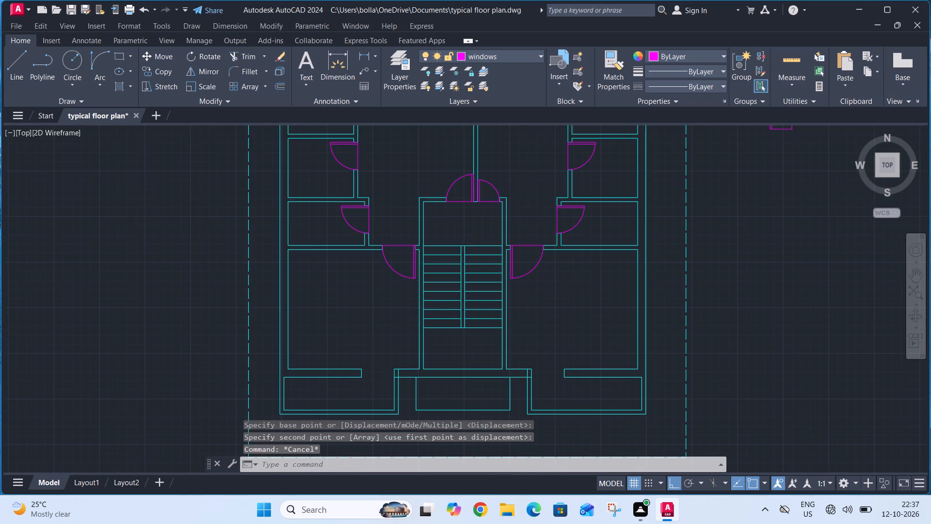
pyautogui.scroll(-2, 538, 256)
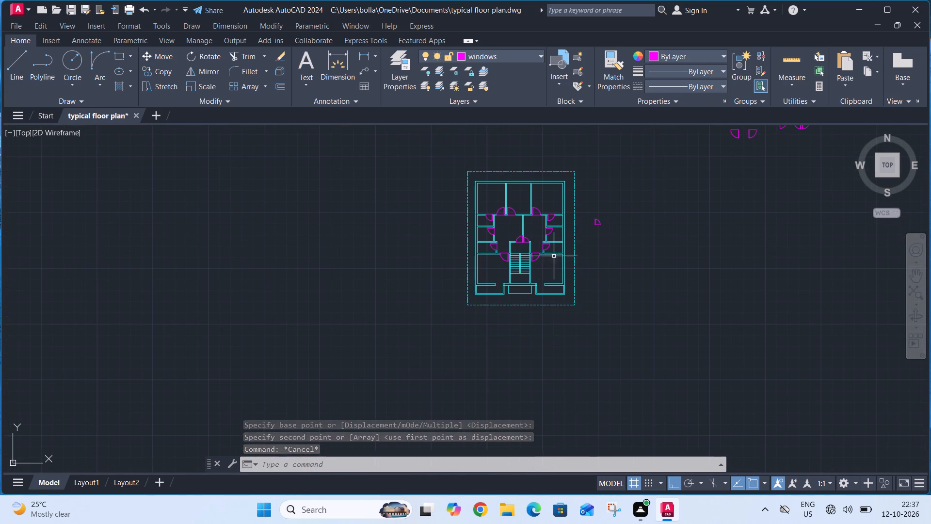
pyautogui.moveTo(616, 249); pyautogui.dragTo(550, 338, button='middle')
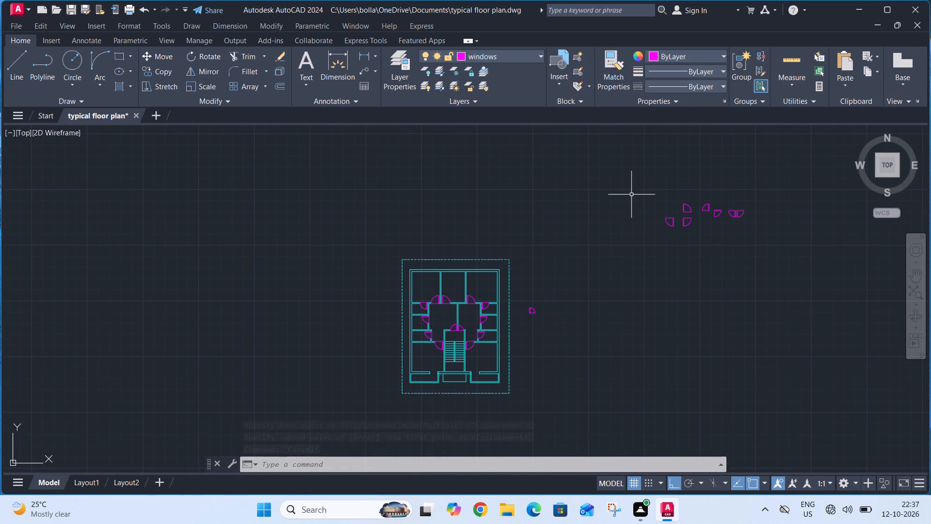
pyautogui.click(632, 194)
pyautogui.click(776, 248)
pyautogui.press('Delete')
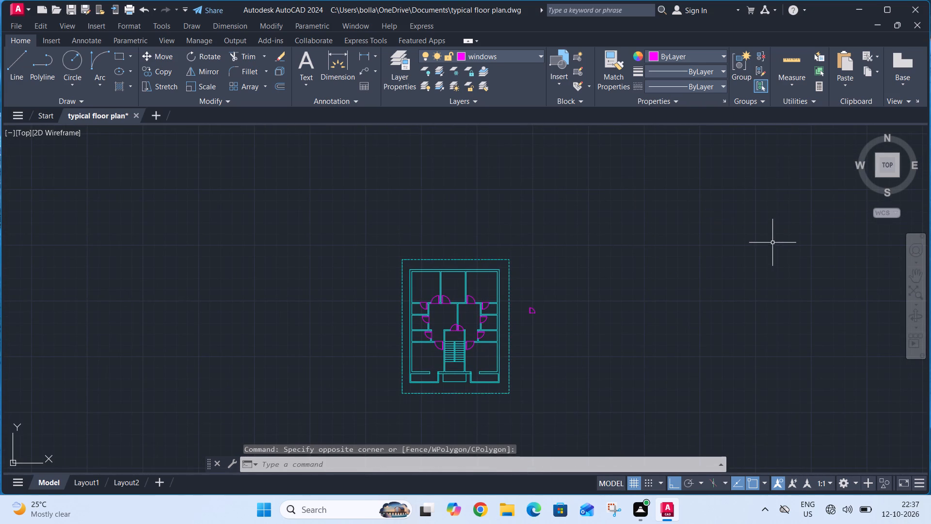
pyautogui.click(529, 297)
pyautogui.click(536, 319)
pyautogui.press('Delete')
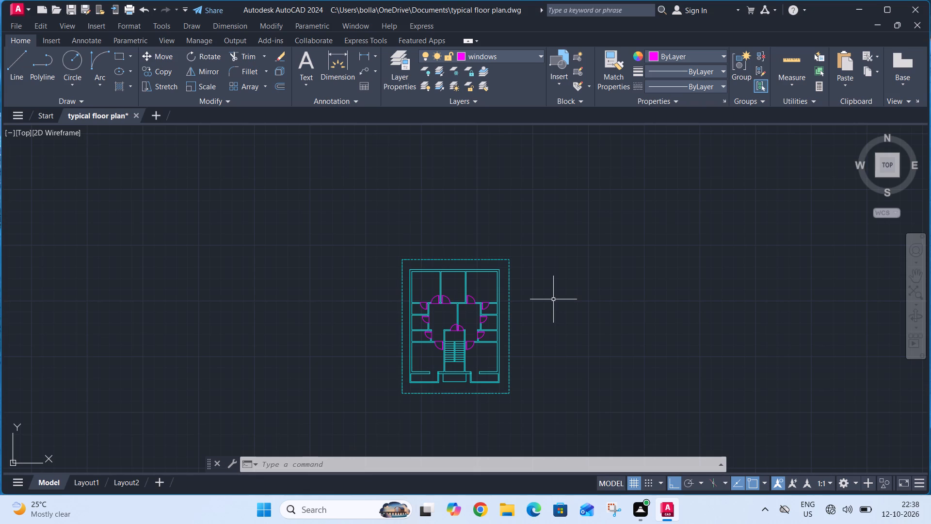
# Create a new layer named "staie case" with the colour green.
pyautogui.scroll(1, 463, 354)
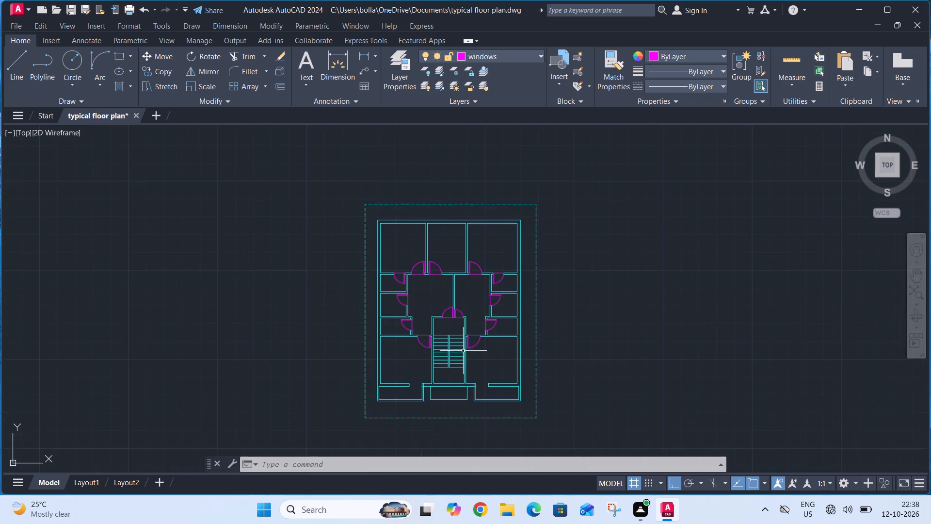
pyautogui.scroll(1, 463, 350)
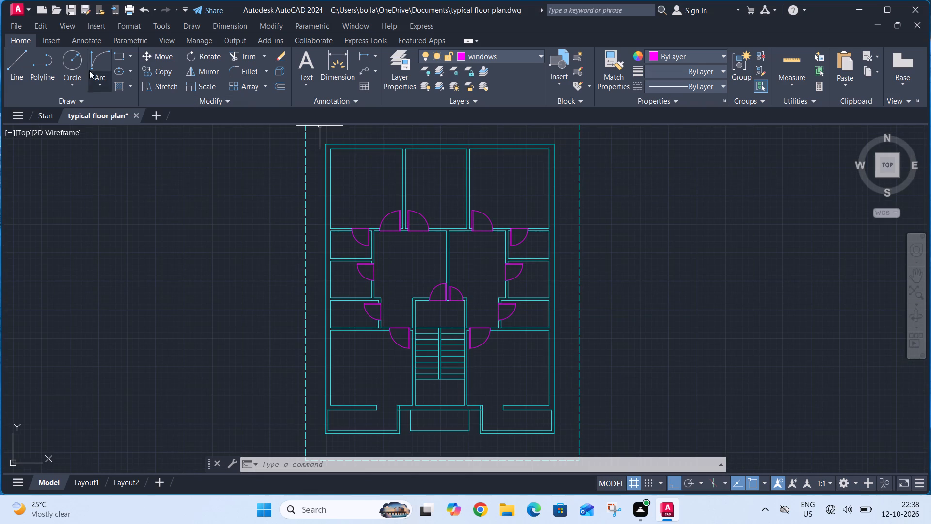
pyautogui.click(390, 80)
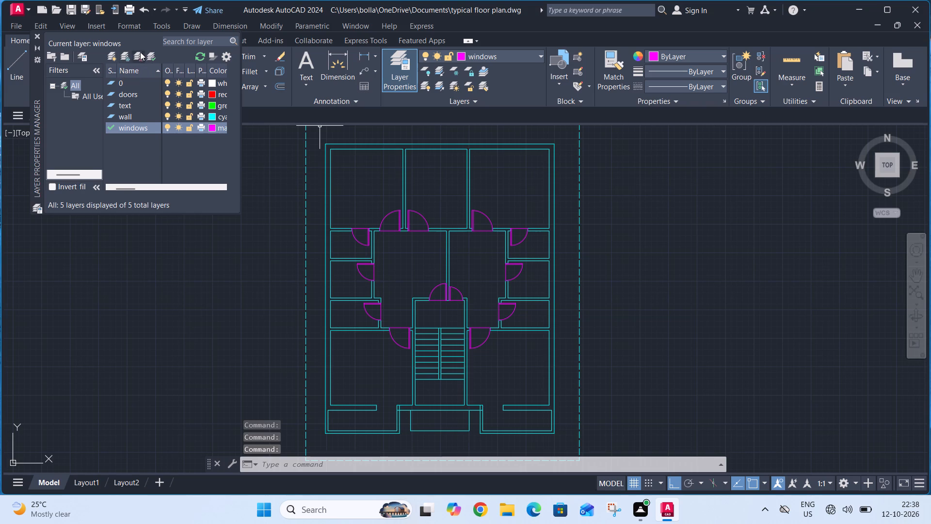
pyautogui.click(127, 61)
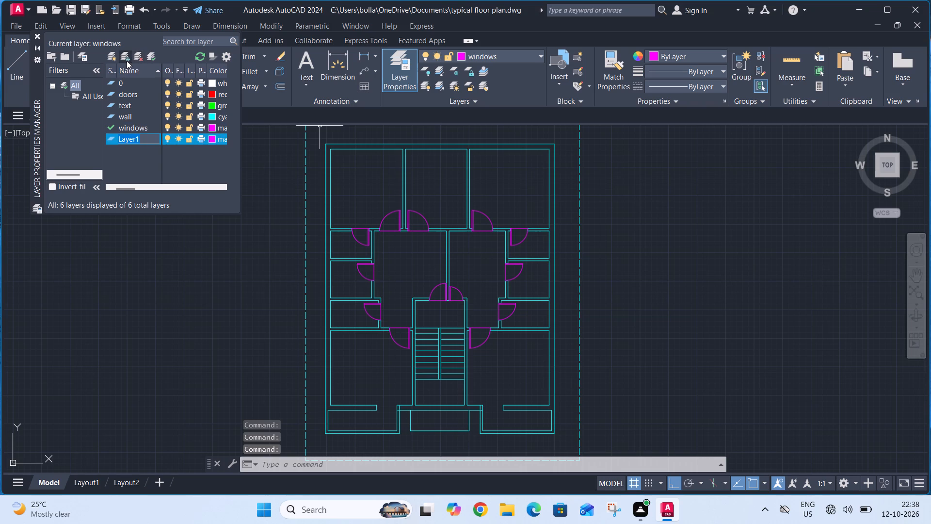
pyautogui.write('sta')
pyautogui.write('ie case')
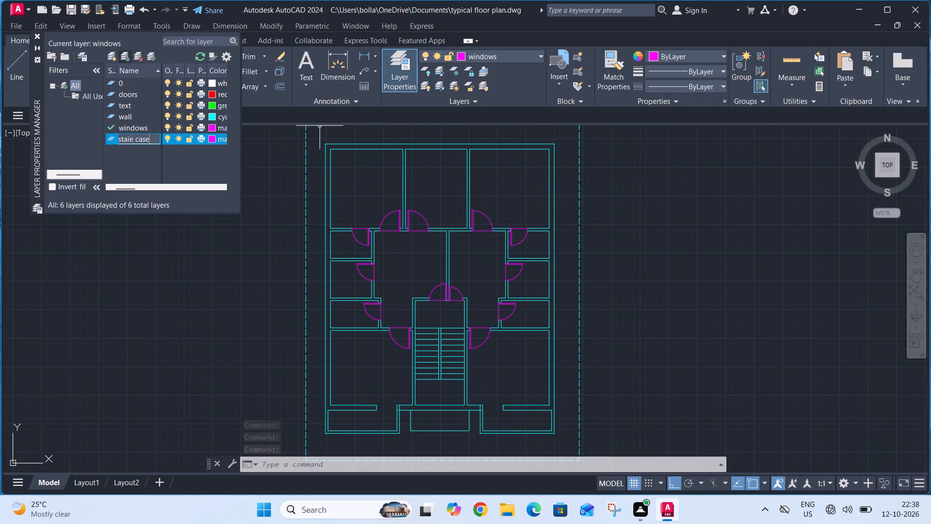
pyautogui.click(212, 140)
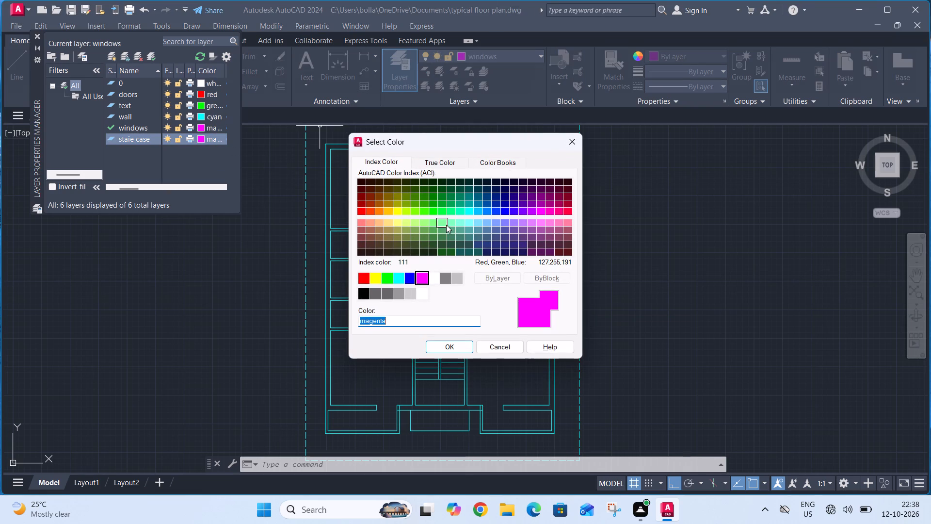
pyautogui.click(385, 282)
pyautogui.click(442, 346)
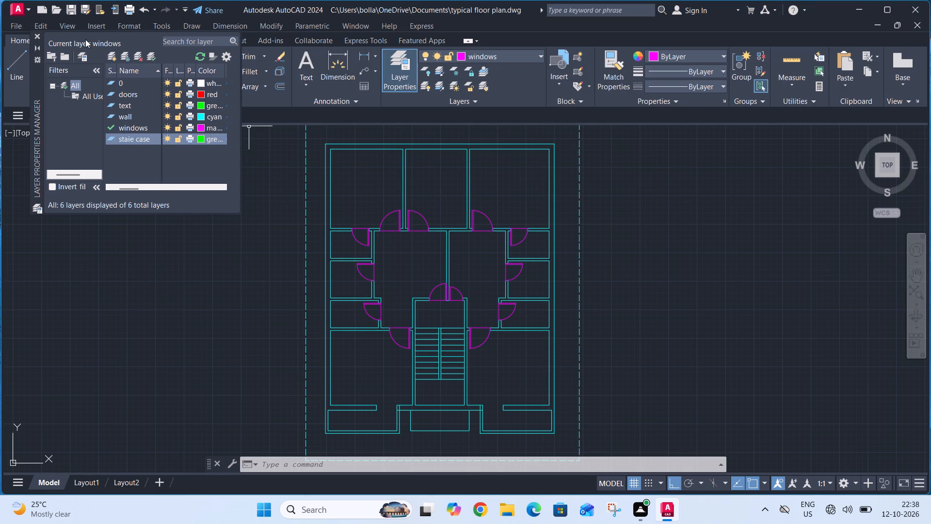
pyautogui.click(35, 32)
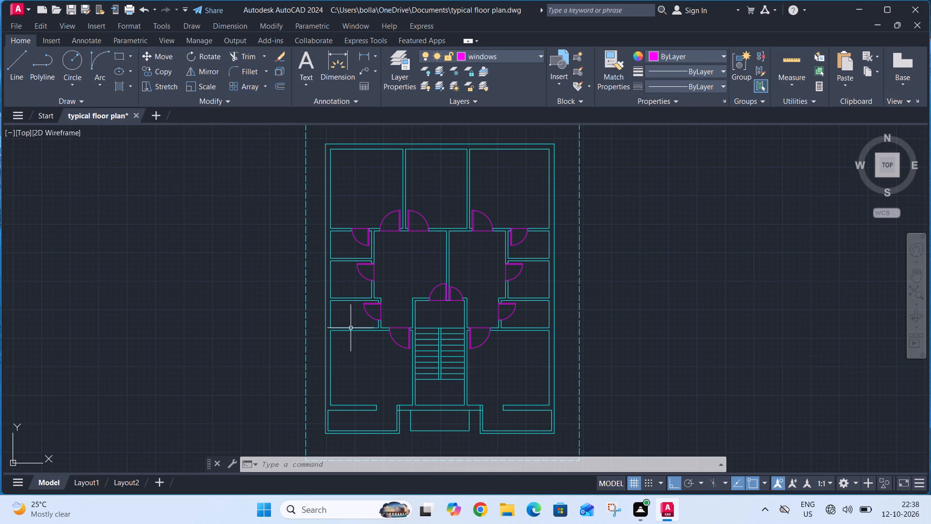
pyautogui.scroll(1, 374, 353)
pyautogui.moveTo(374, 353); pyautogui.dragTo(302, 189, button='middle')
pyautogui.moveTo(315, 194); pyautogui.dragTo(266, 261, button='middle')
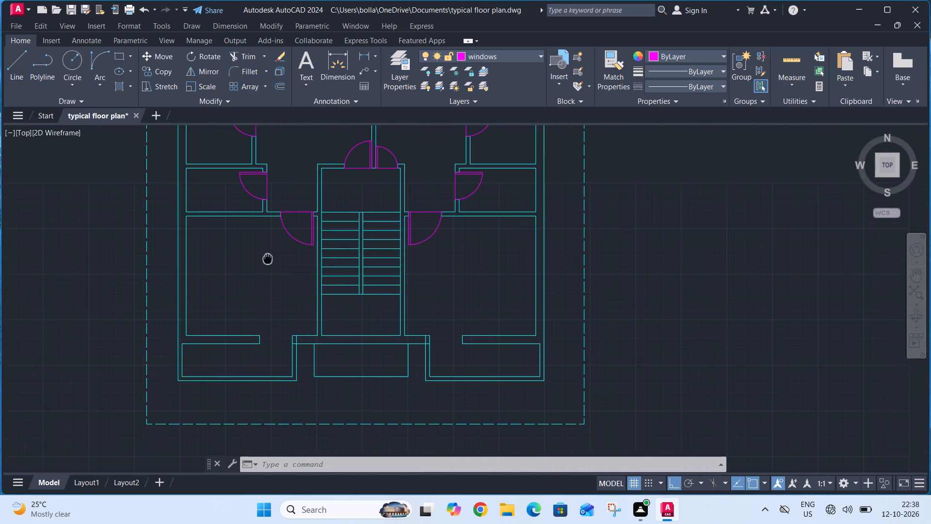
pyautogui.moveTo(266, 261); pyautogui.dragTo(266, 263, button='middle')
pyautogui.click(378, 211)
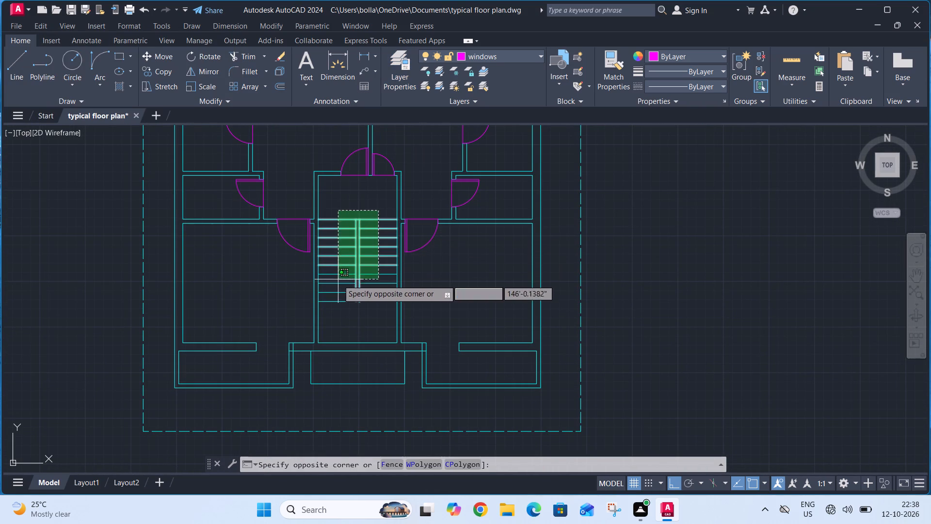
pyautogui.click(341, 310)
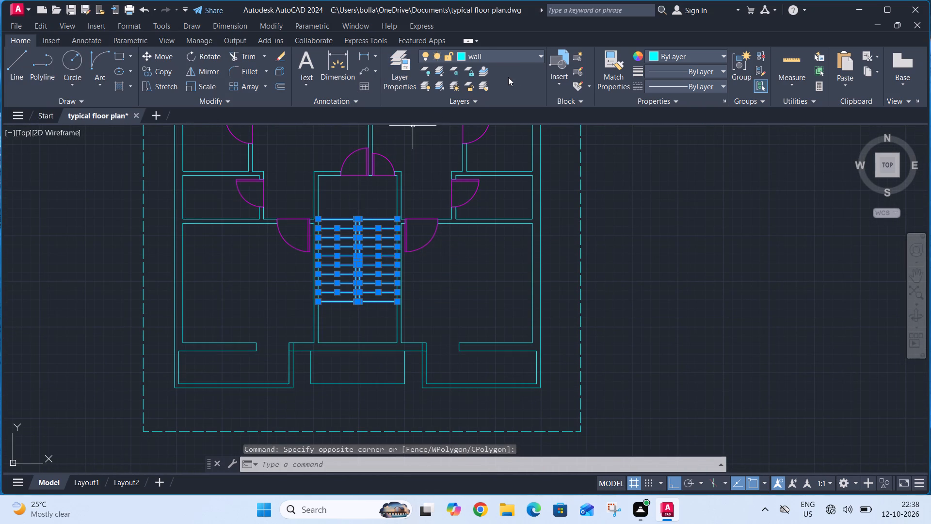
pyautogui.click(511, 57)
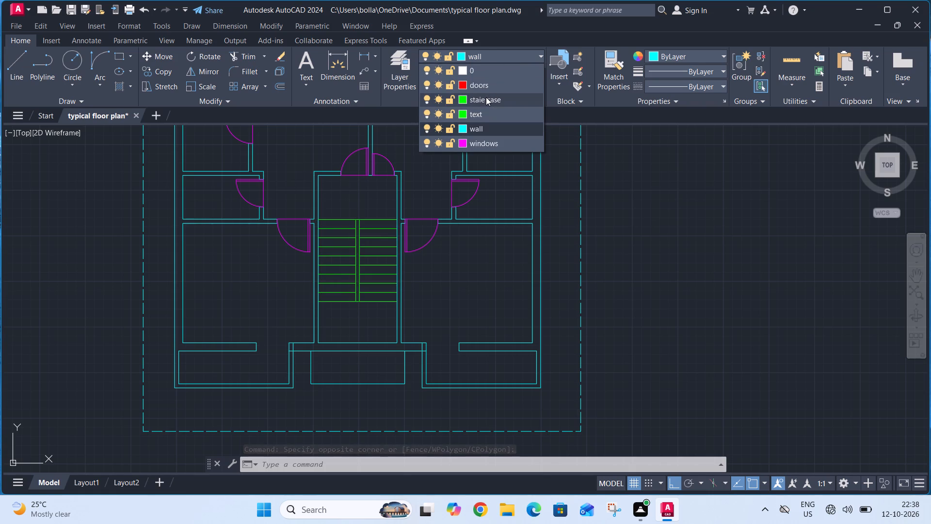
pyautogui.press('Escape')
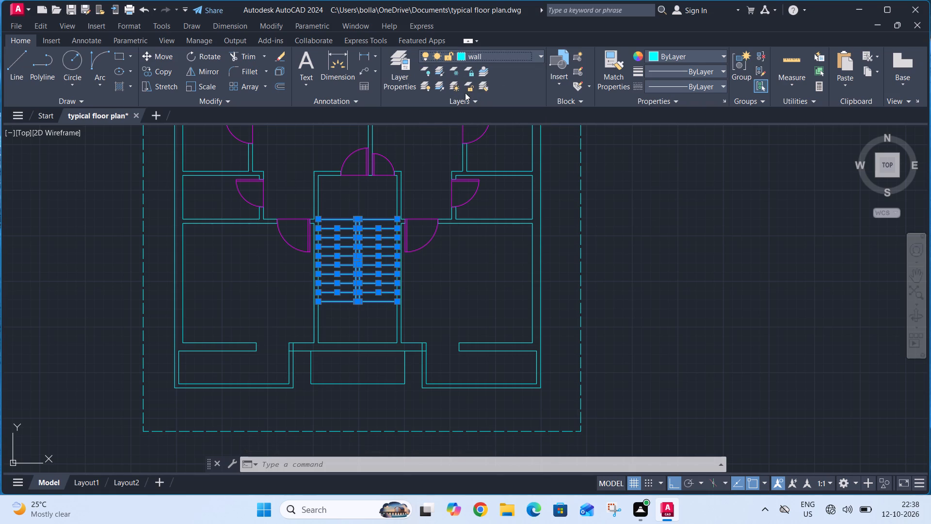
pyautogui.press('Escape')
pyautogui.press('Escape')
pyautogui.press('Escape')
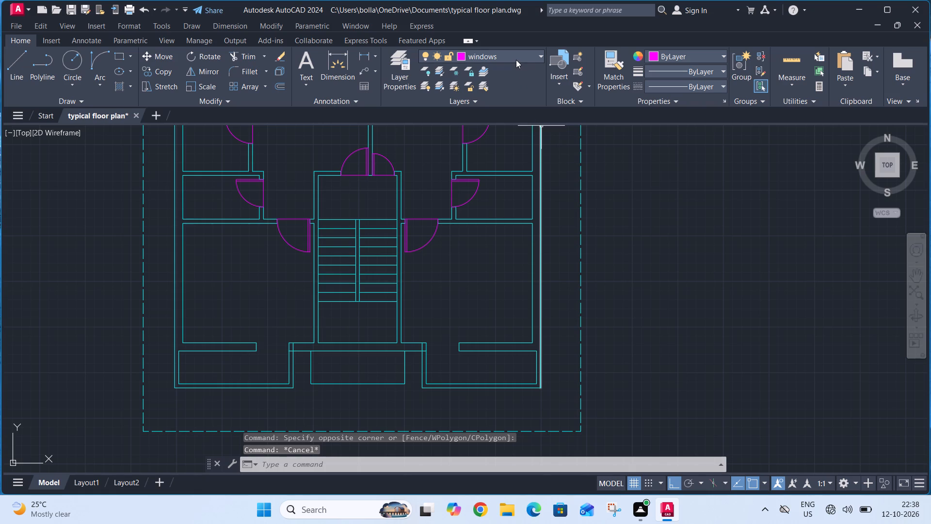
# Change the colour of the "staie case" layer to index colour 200.
pyautogui.click(516, 59)
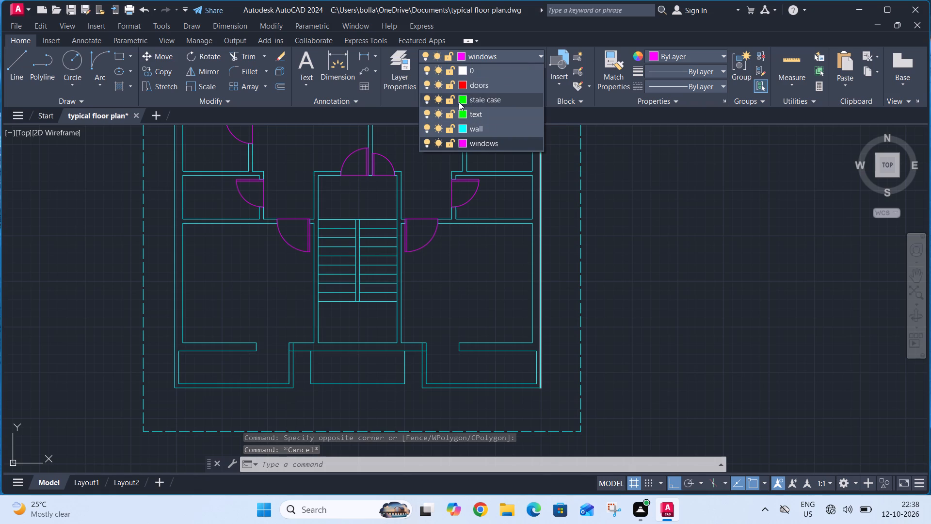
pyautogui.click(461, 99)
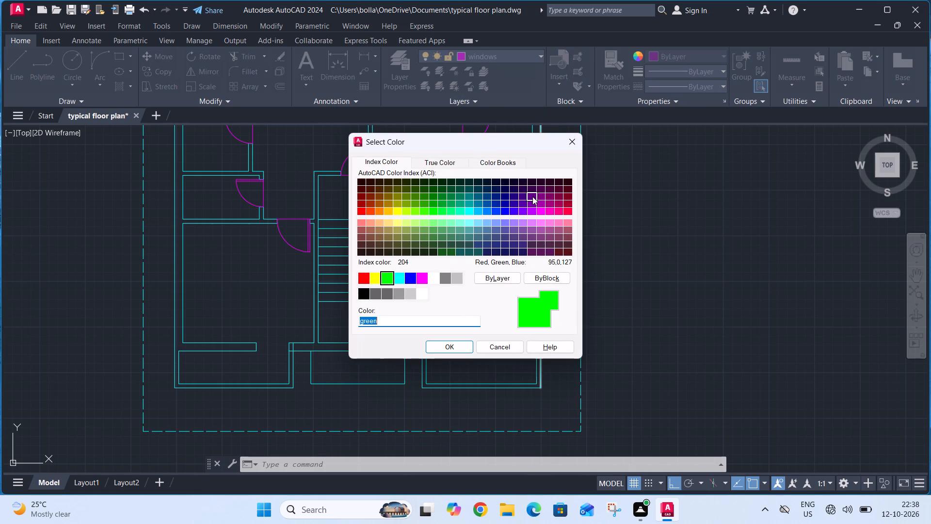
pyautogui.click(532, 196)
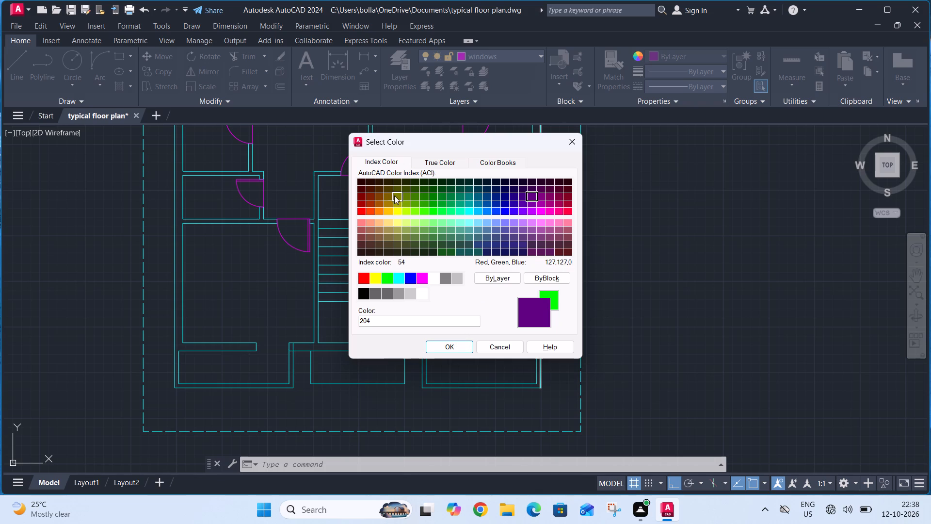
pyautogui.click(543, 205)
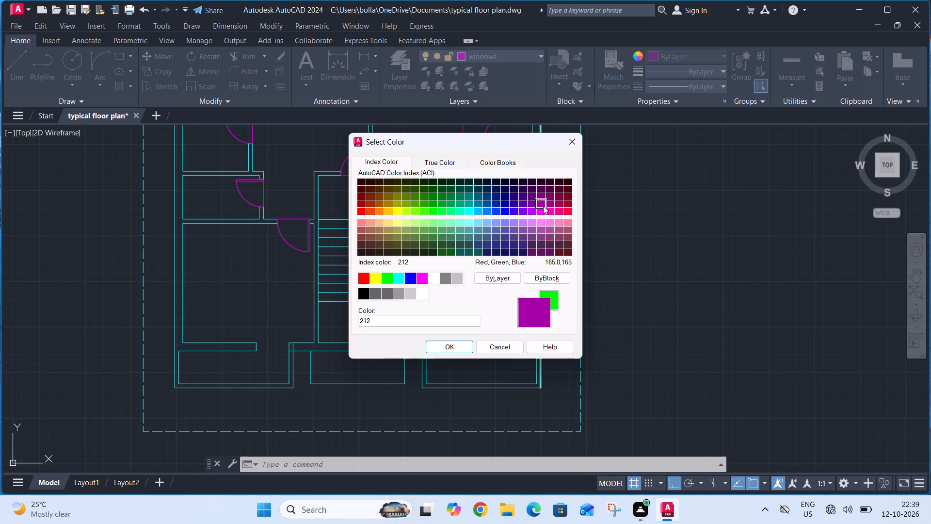
pyautogui.click(529, 209)
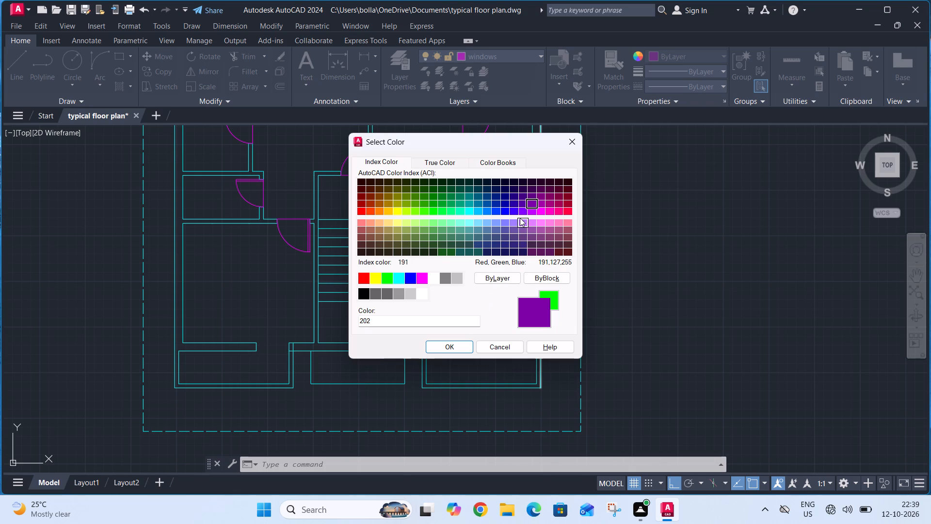
pyautogui.click(530, 223)
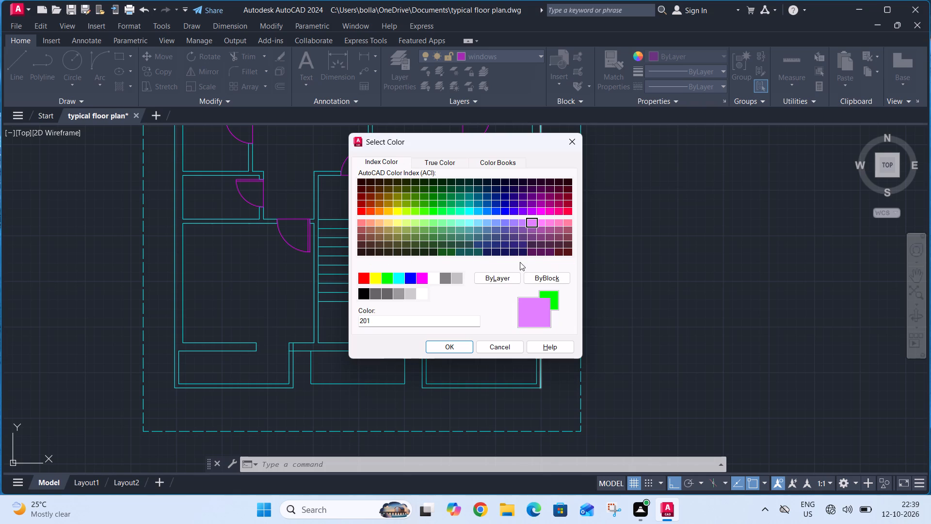
pyautogui.click(537, 211)
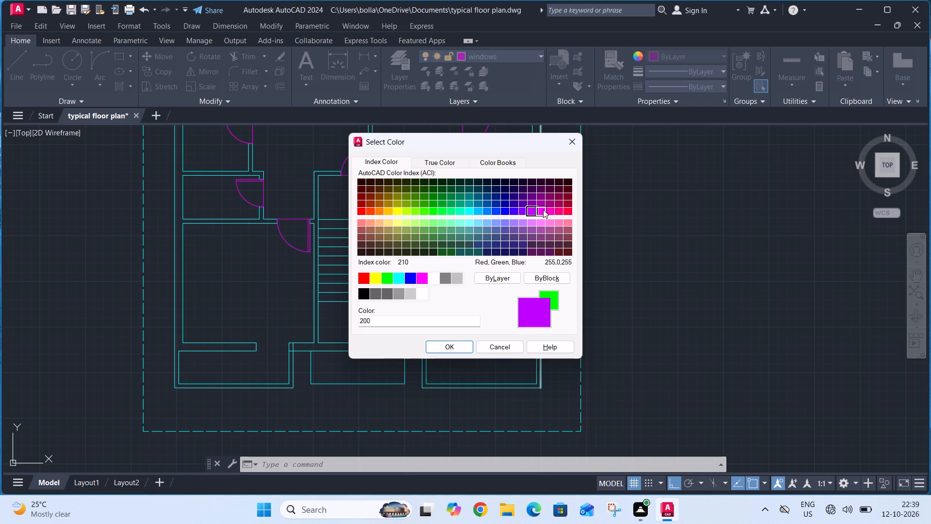
pyautogui.click(463, 344)
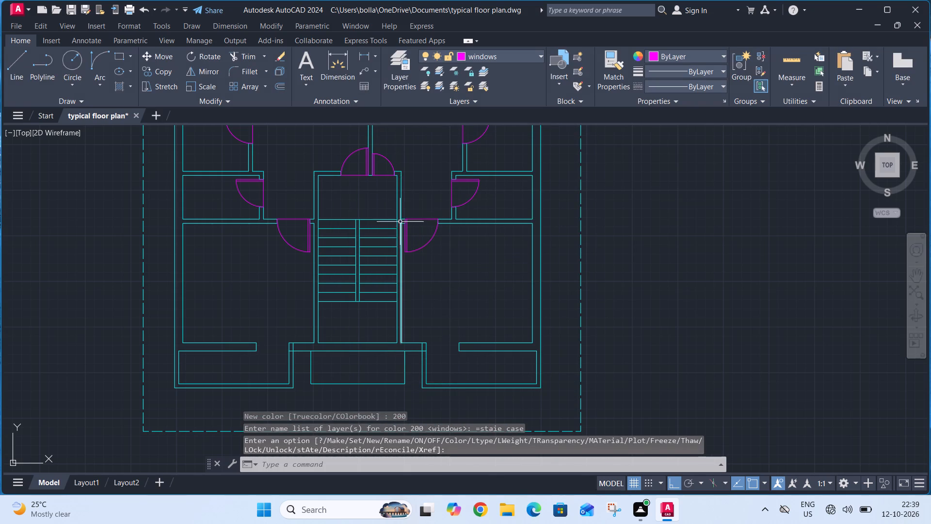
# Move all the staircase tread and divider lines in the central stairwell onto the "staie case" layer.
pyautogui.click(383, 211)
pyautogui.click(337, 311)
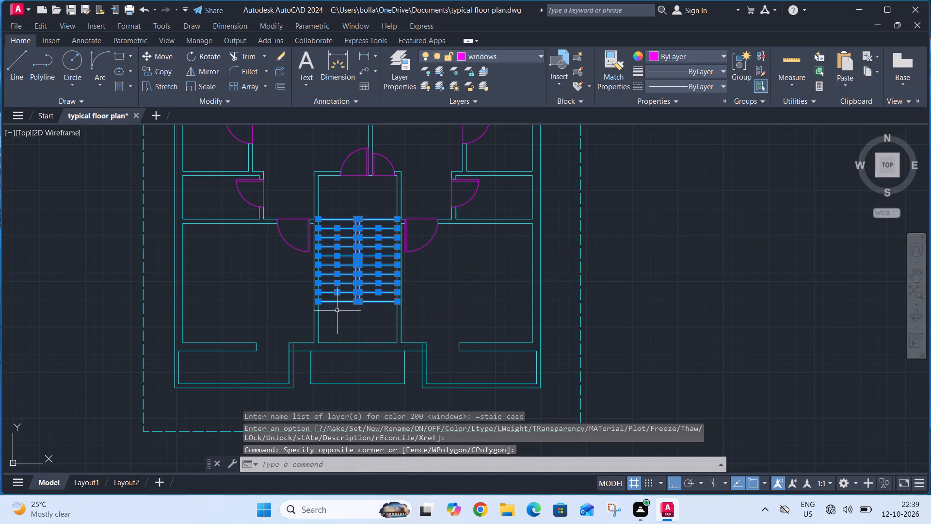
pyautogui.click(510, 58)
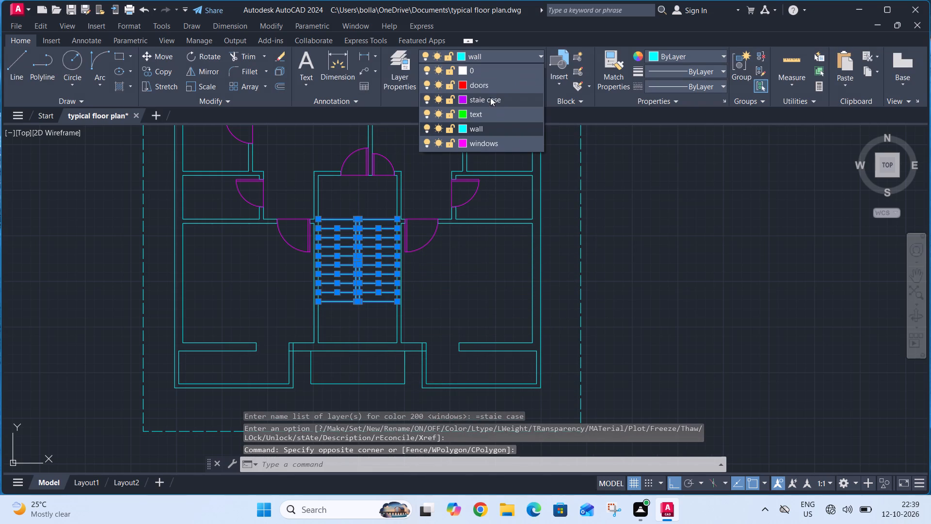
pyautogui.click(485, 103)
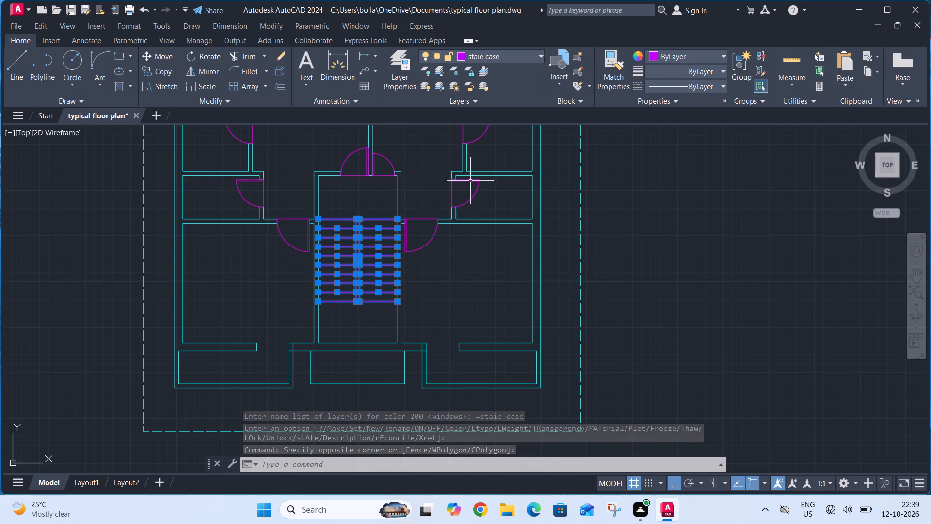
# Change the colour of the "staie case" layer to index colour 61 and clear the selection.
pyautogui.click(464, 56)
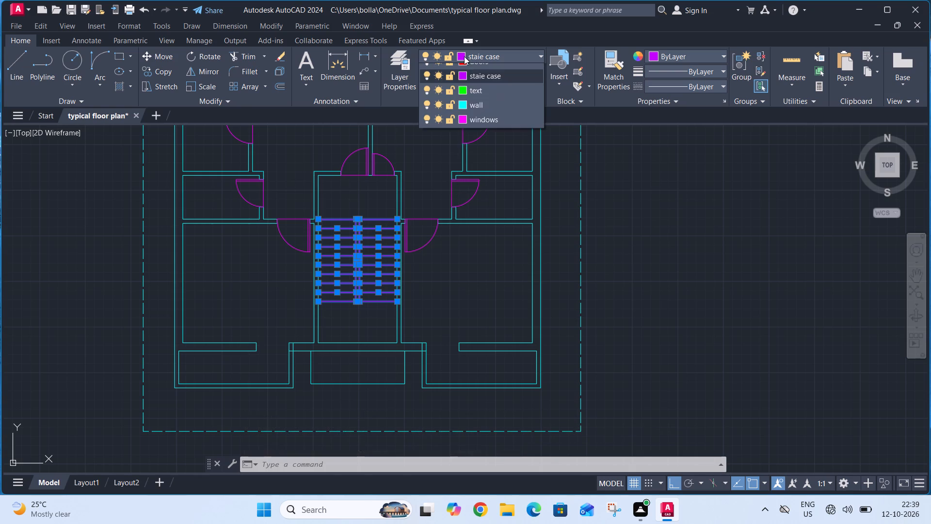
pyautogui.click(459, 99)
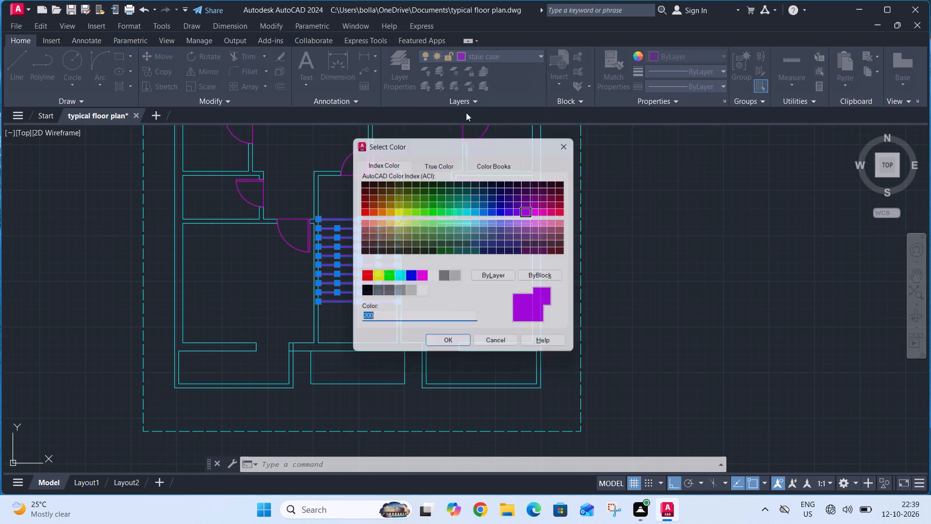
pyautogui.click(474, 205)
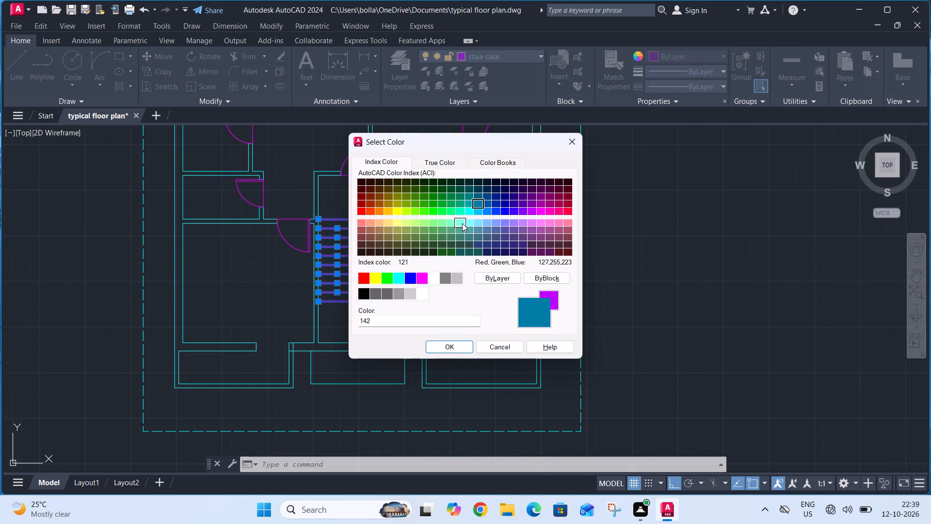
pyautogui.click(462, 223)
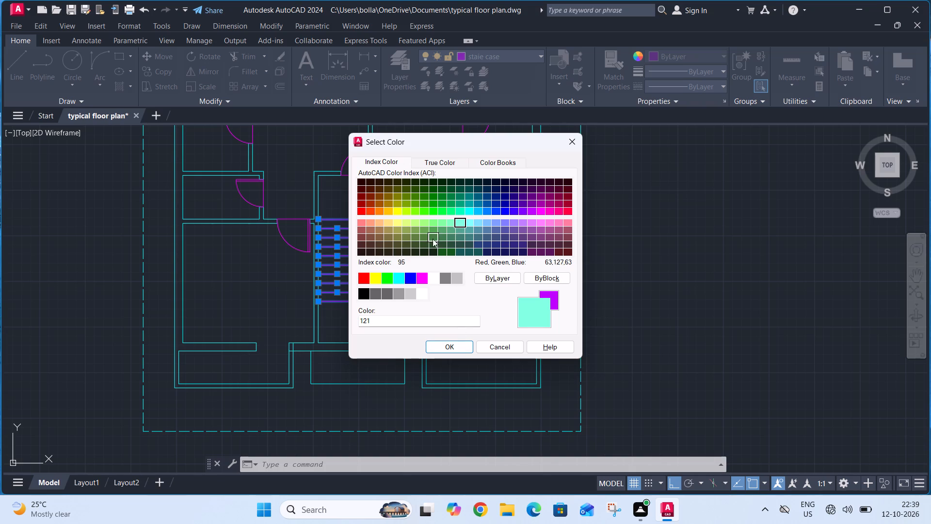
pyautogui.click(407, 225)
pyautogui.click(460, 348)
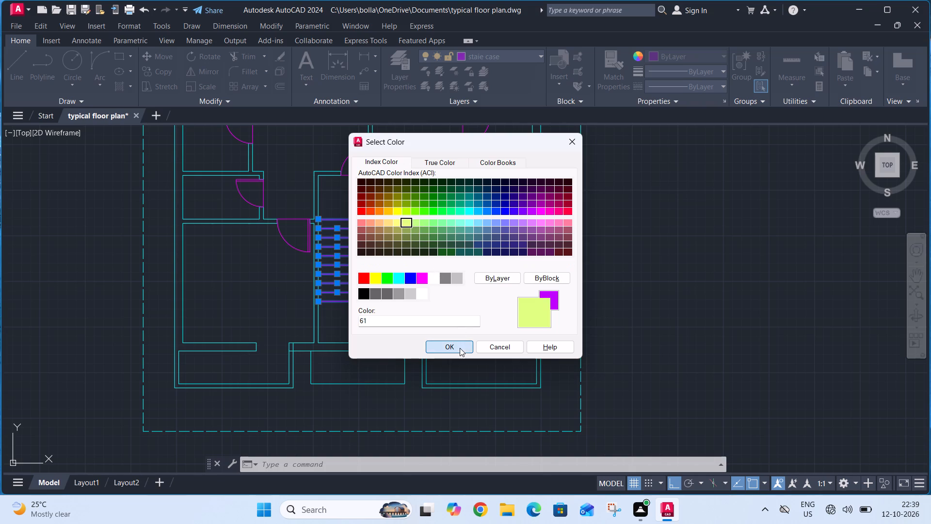
pyautogui.press('Escape')
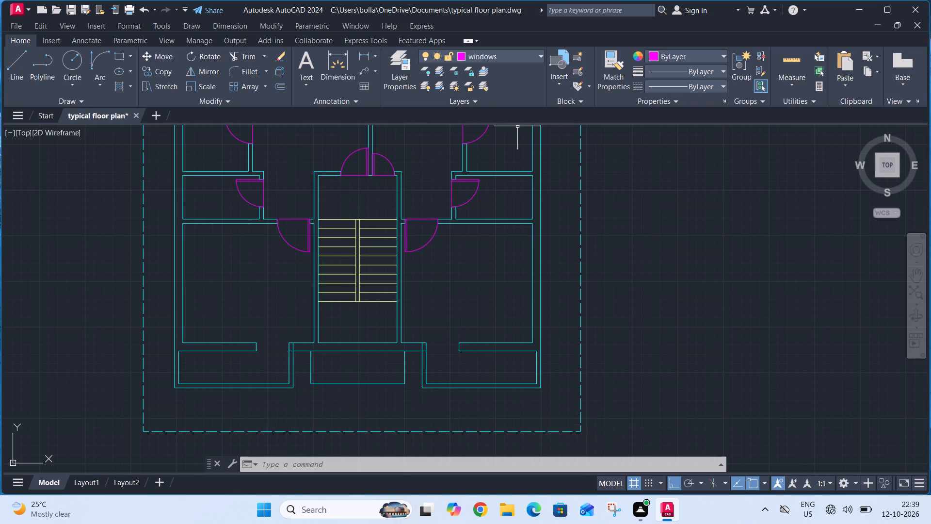
pyautogui.press('Escape')
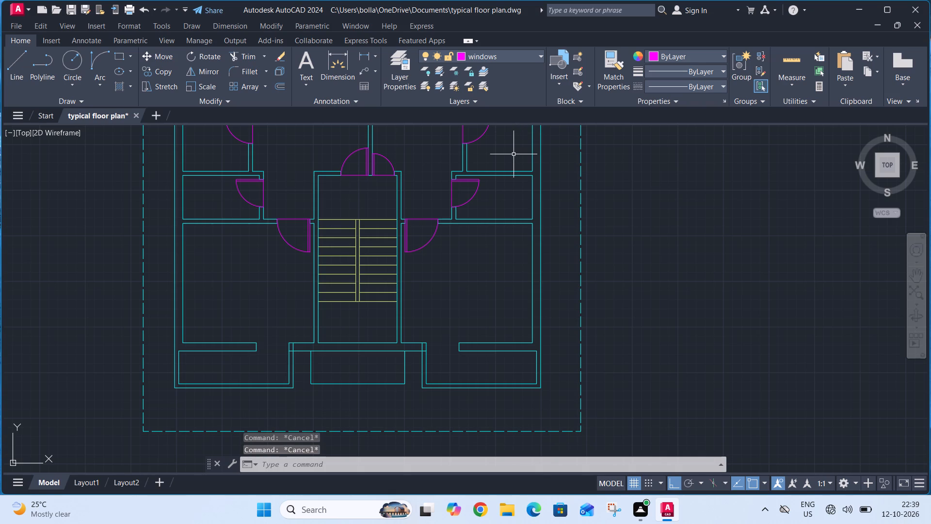
# Draw two connected freehand lines in the empty space east of the plan, the first running east and the second south.
pyautogui.press('l')
pyautogui.press('space')
pyautogui.click(634, 192)
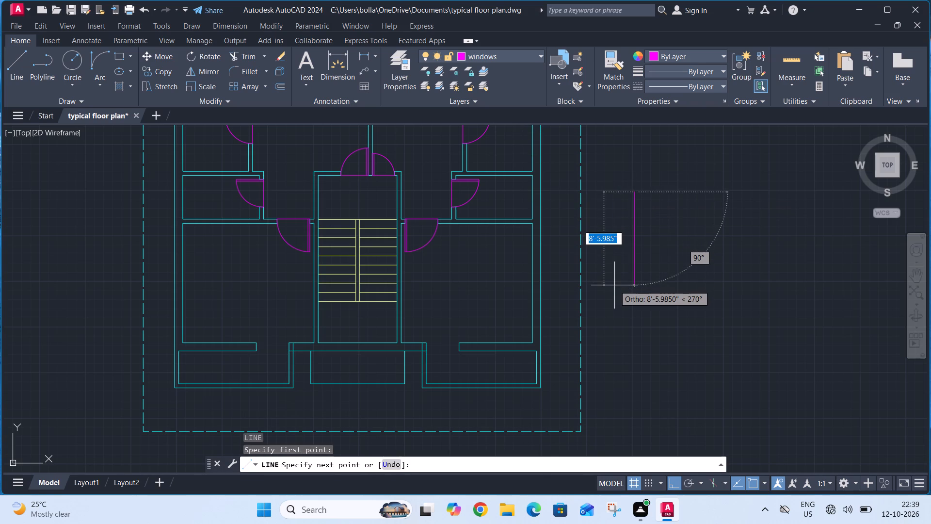
pyautogui.moveTo(790, 328); pyautogui.dragTo(826, 337)
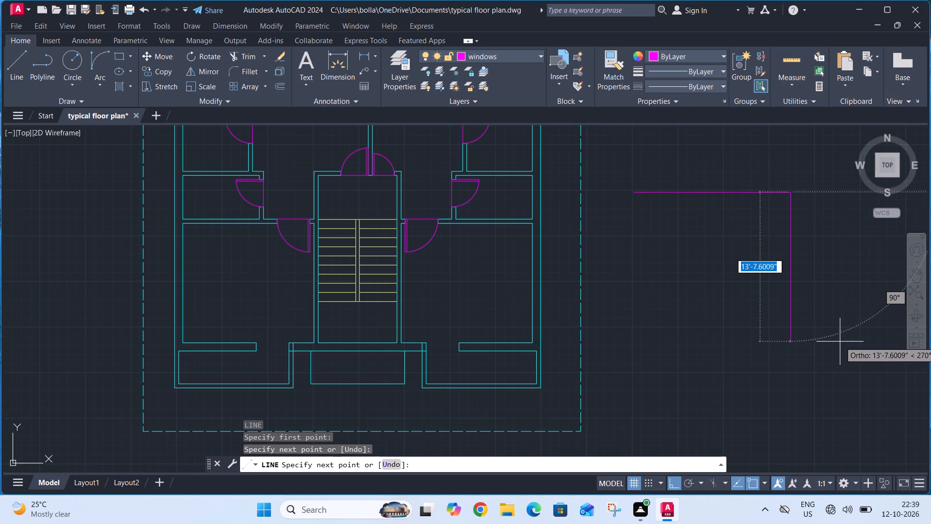
pyautogui.moveTo(857, 373); pyautogui.dragTo(862, 384)
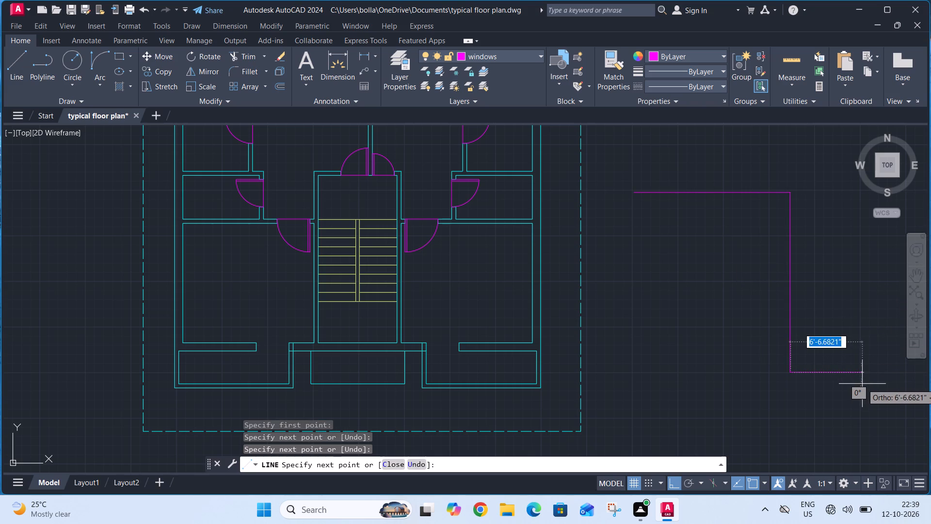
pyautogui.moveTo(862, 384); pyautogui.dragTo(917, 426)
pyautogui.scroll(1, 888, 408)
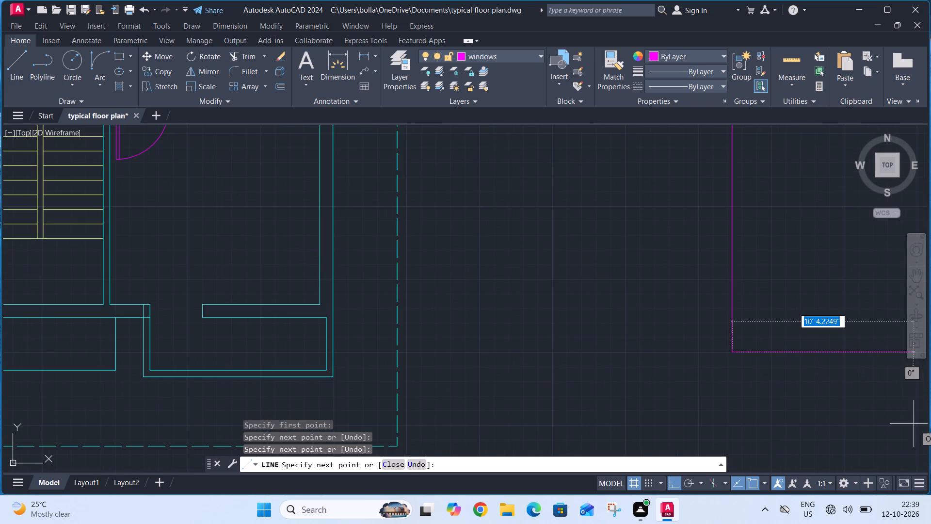
pyautogui.moveTo(917, 426); pyautogui.dragTo(930, 446)
pyautogui.scroll(1, 919, 428)
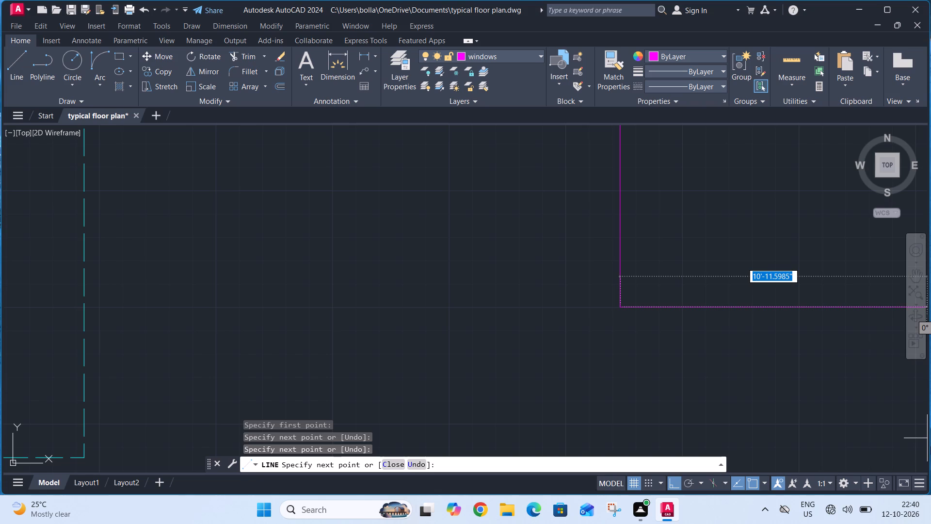
pyautogui.moveTo(930, 446); pyautogui.dragTo(930, 472)
pyautogui.moveTo(930, 475); pyautogui.dragTo(930, 483)
pyautogui.moveTo(930, 483); pyautogui.dragTo(930, 506)
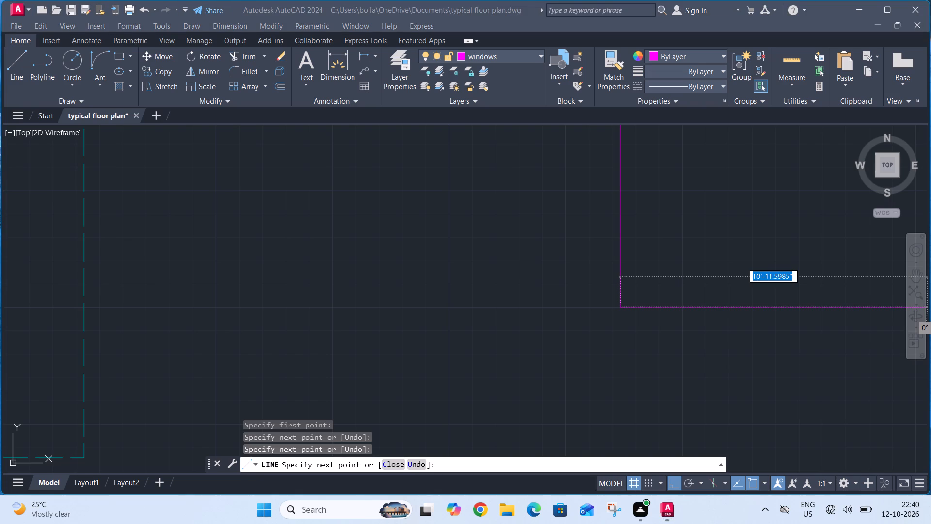
pyautogui.moveTo(930, 506); pyautogui.dragTo(930, 520)
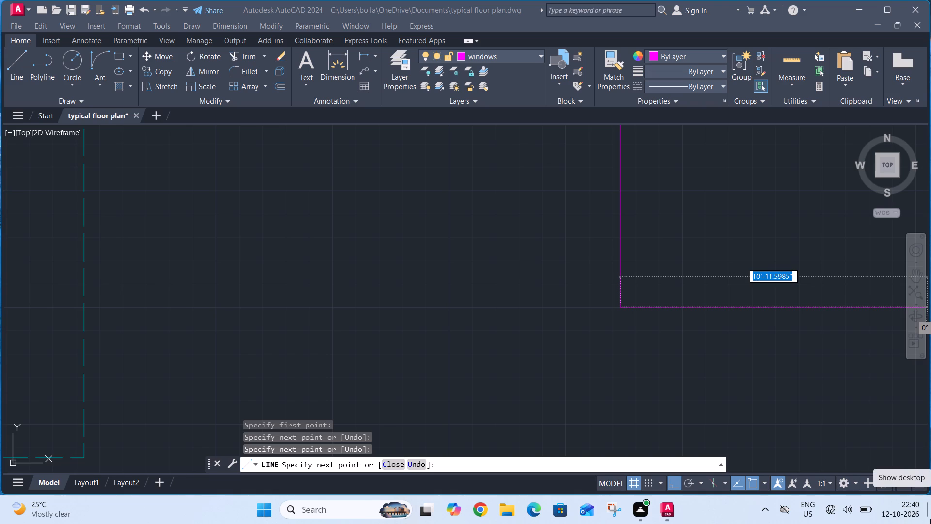
pyautogui.moveTo(930, 517); pyautogui.dragTo(930, 517)
pyautogui.scroll(1, 930, 516)
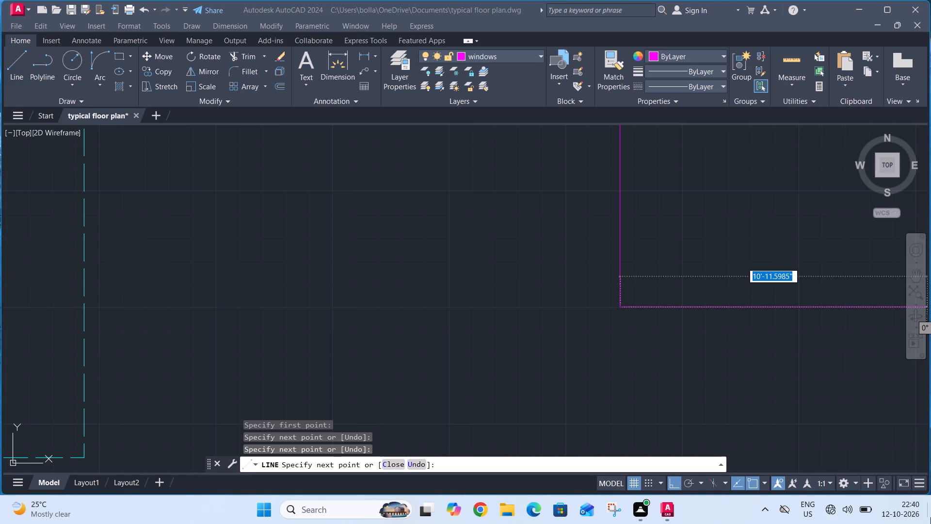
pyautogui.moveTo(930, 517); pyautogui.dragTo(930, 523)
pyautogui.scroll(1, 930, 523)
pyautogui.scroll(-4, 663, 368)
pyautogui.press('Escape')
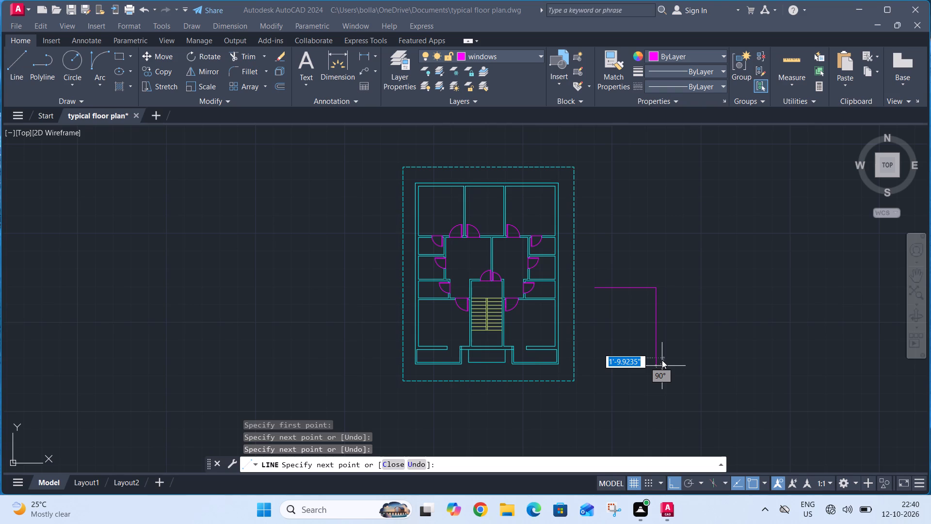
pyautogui.press('Escape')
pyautogui.press('Escape')
pyautogui.press('Escape')
pyautogui.press('Escape')
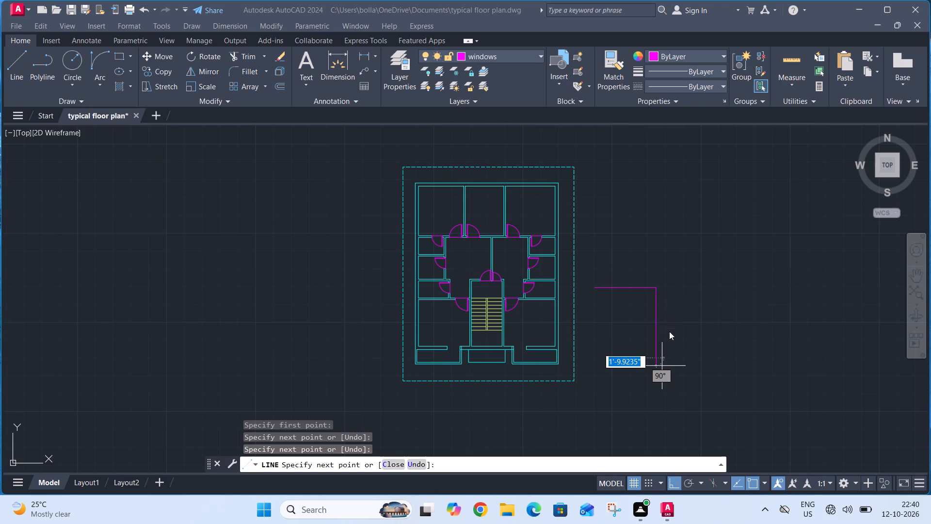
pyautogui.click(669, 331)
pyautogui.press('Escape')
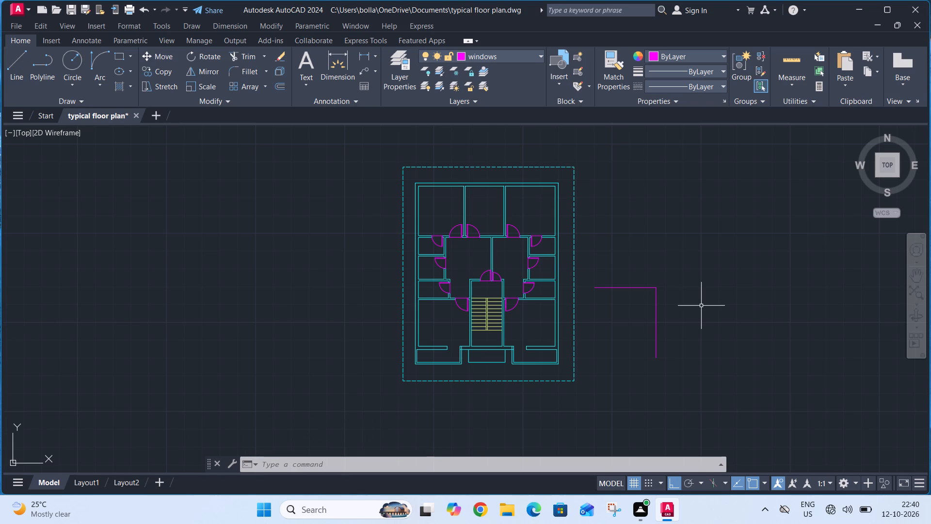
# Draw a closed upright rectangle 4' high and 9" wide with lines, in the empty space east of the plan.
pyautogui.write('l')
pyautogui.press('space')
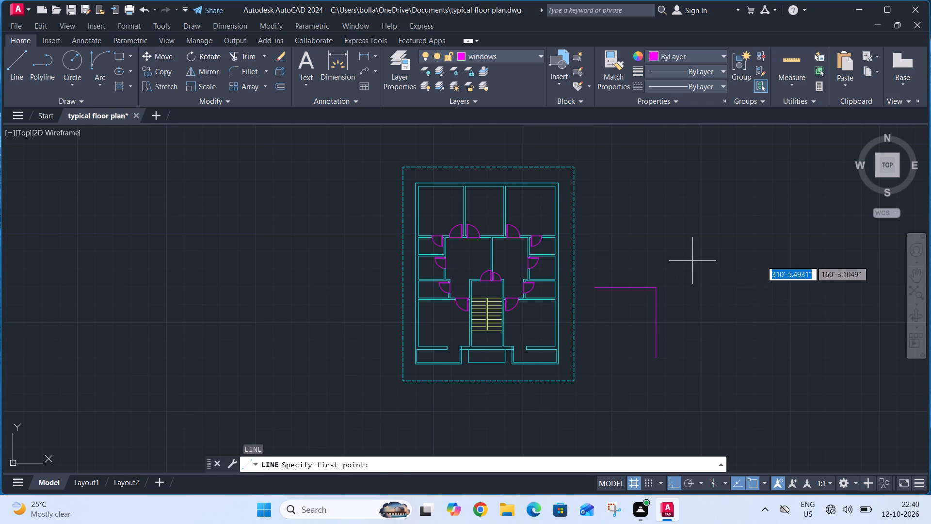
pyautogui.click(692, 261)
pyautogui.write("4'")
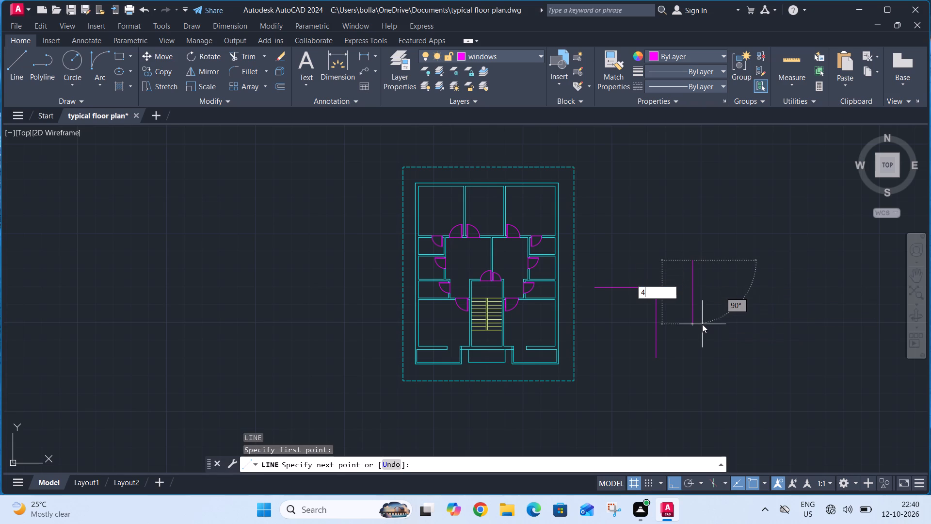
pyautogui.press('Return')
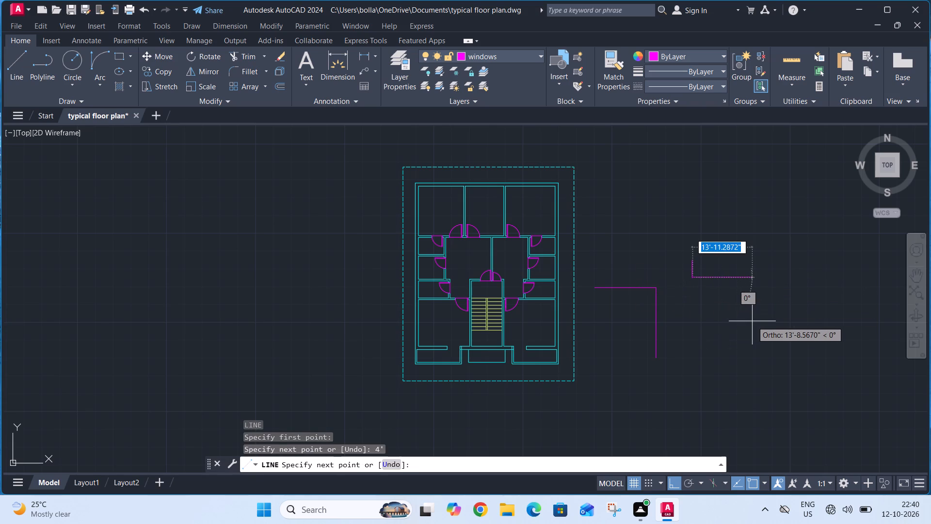
pyautogui.write('9"')
pyautogui.press('Return')
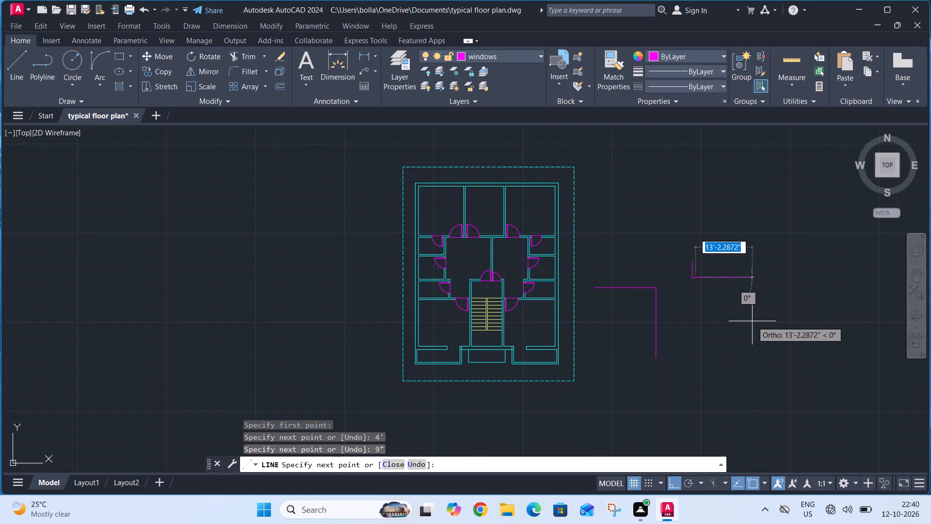
pyautogui.scroll(4, 697, 262)
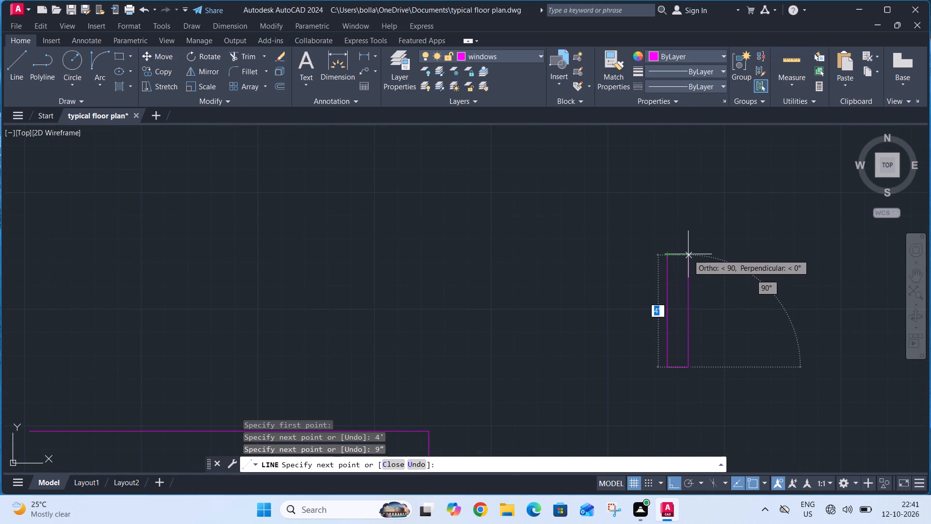
pyautogui.click(688, 254)
pyautogui.click(668, 254)
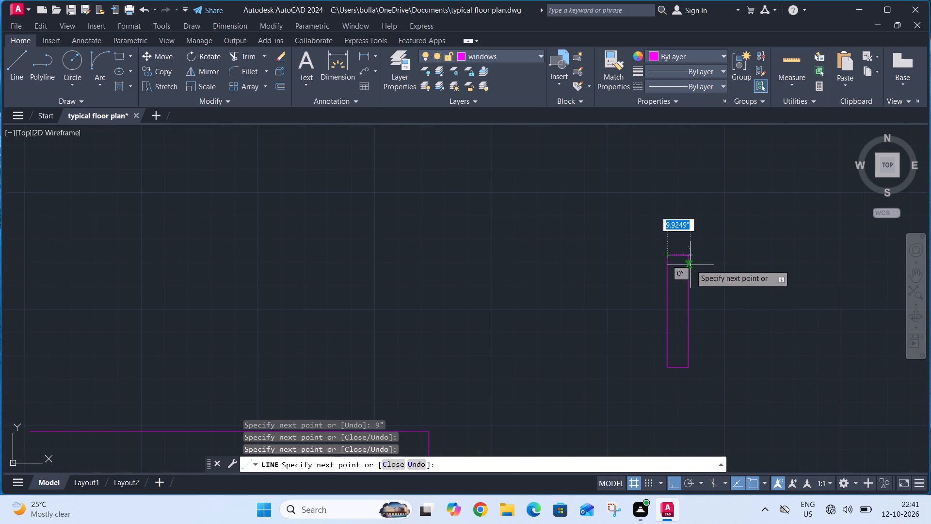
pyautogui.press('Escape')
# Draw a vertical centre line in the 4' by 9" rectangle between the midpoints of its two short sides.
pyautogui.press('space')
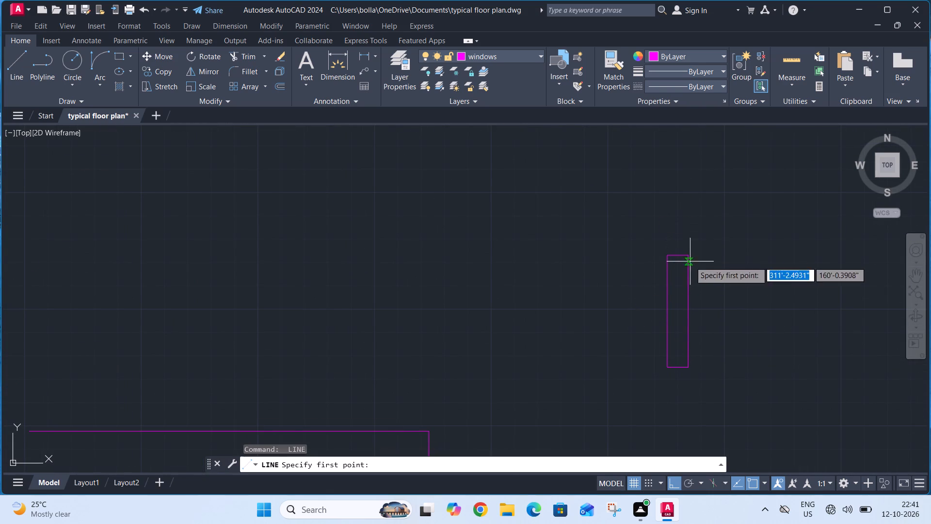
pyautogui.click(677, 366)
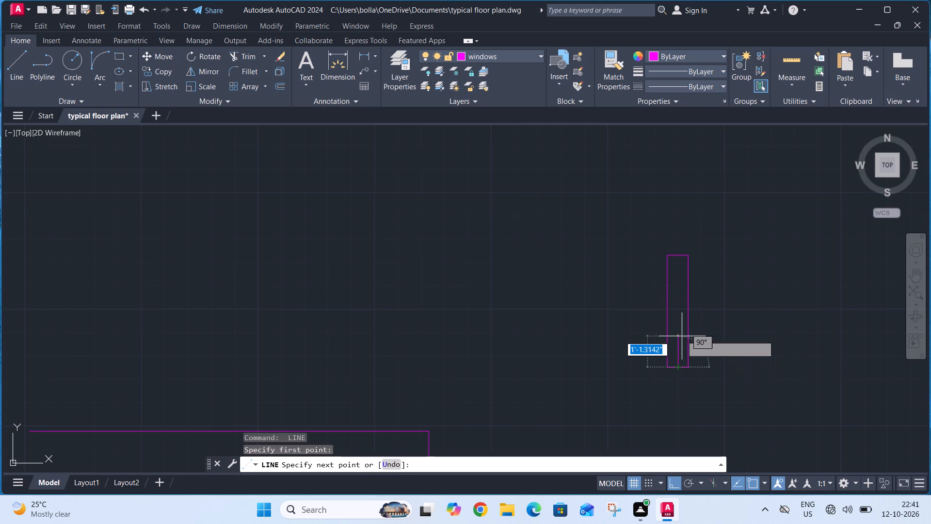
pyautogui.click(678, 256)
pyautogui.press('Escape')
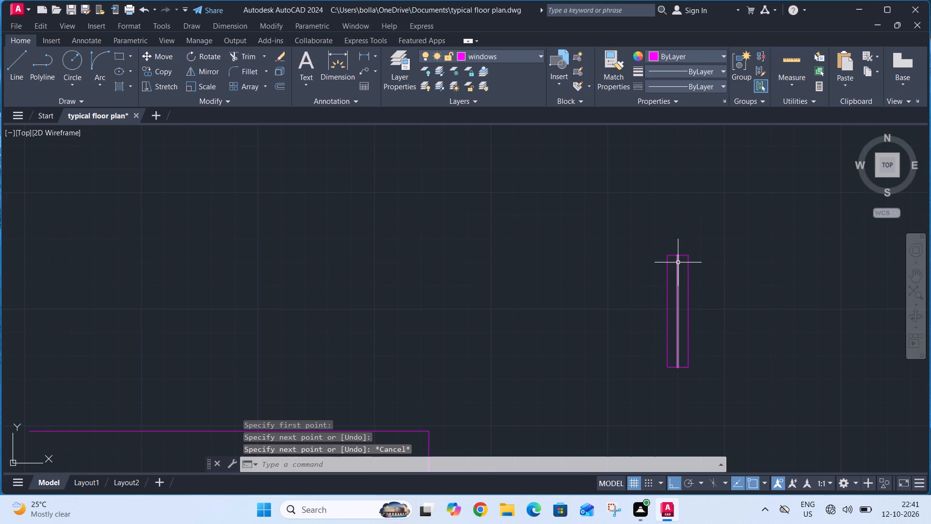
# Offset the window rectangle's vertical centre line by 1" to both its east and west sides.
pyautogui.write('o 2')
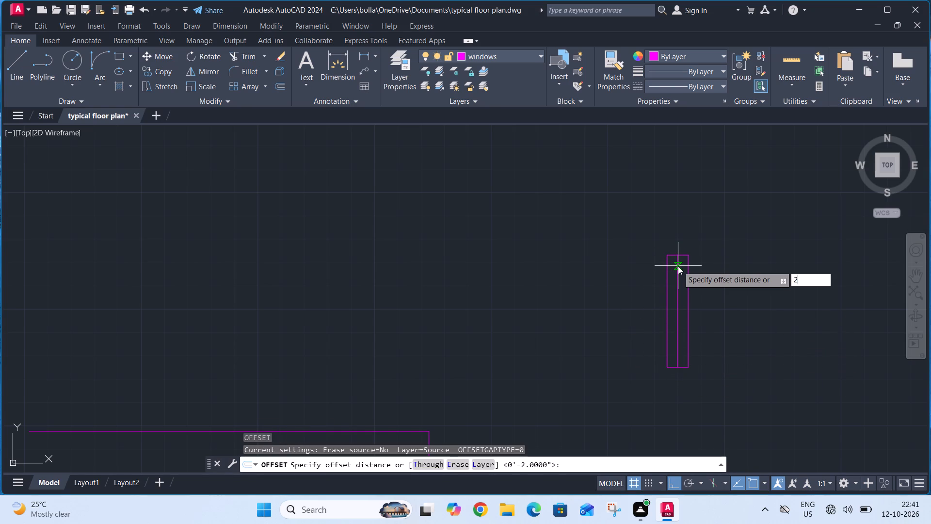
pyautogui.press('BackSpace')
pyautogui.press('1')
pyautogui.hotkey('shift', '"')
pyautogui.press('Return')
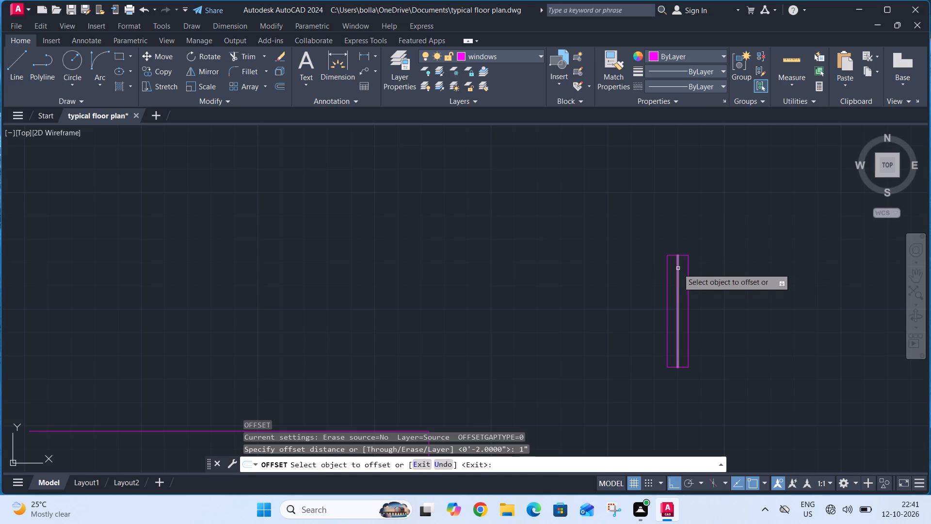
pyautogui.scroll(2, 674, 273)
pyautogui.click(684, 272)
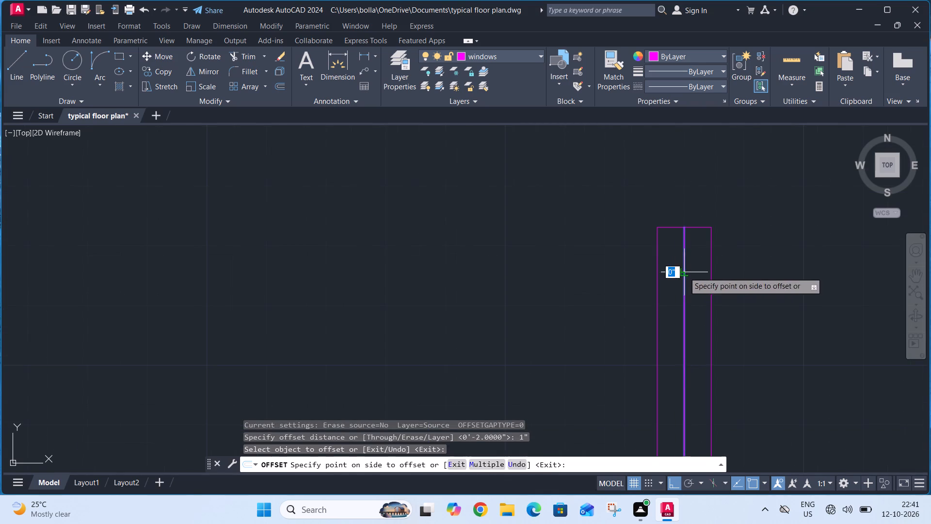
pyautogui.click(713, 274)
pyautogui.click(685, 279)
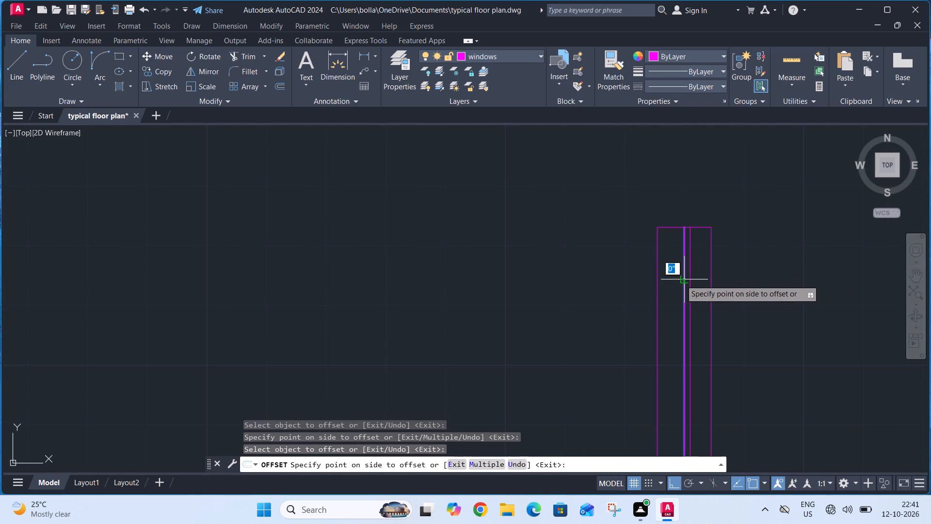
pyautogui.click(674, 278)
pyautogui.press('Escape')
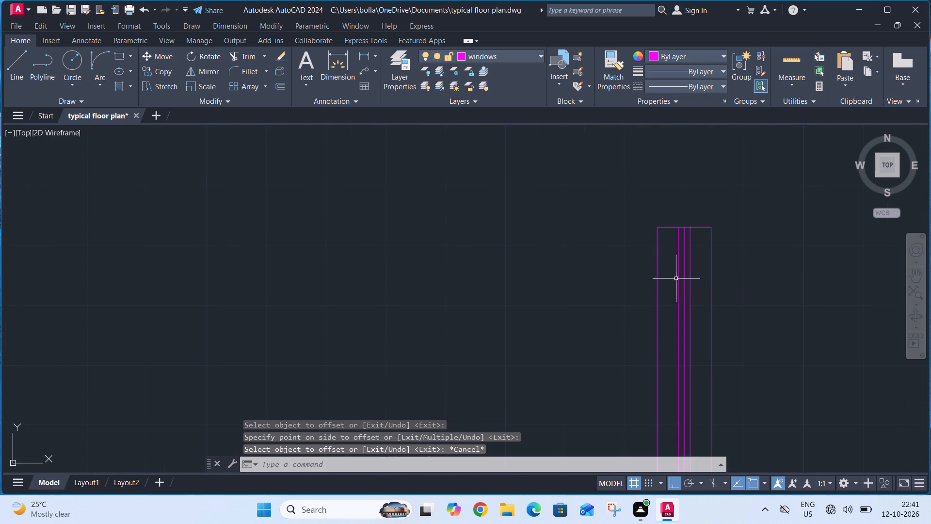
# Delete the original centre line between the two offset lines of the window symbol.
pyautogui.click(684, 285)
pyautogui.press('Delete')
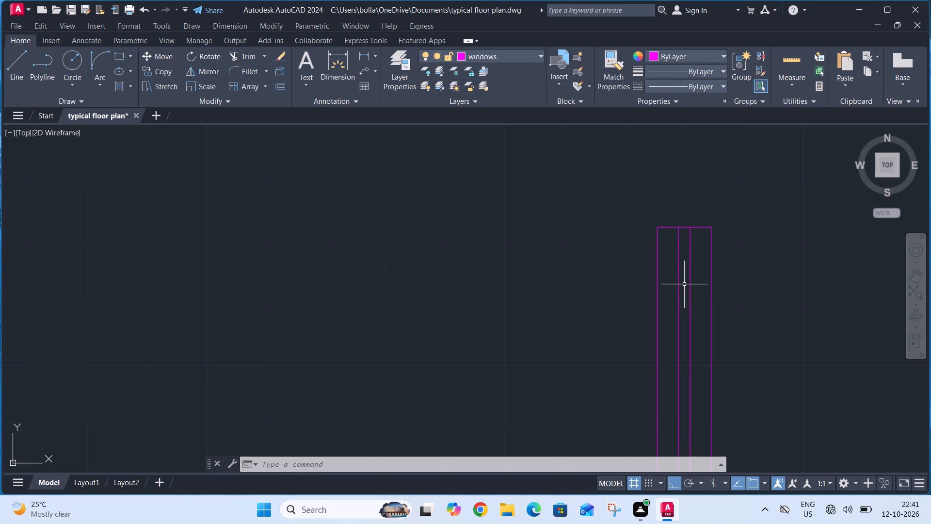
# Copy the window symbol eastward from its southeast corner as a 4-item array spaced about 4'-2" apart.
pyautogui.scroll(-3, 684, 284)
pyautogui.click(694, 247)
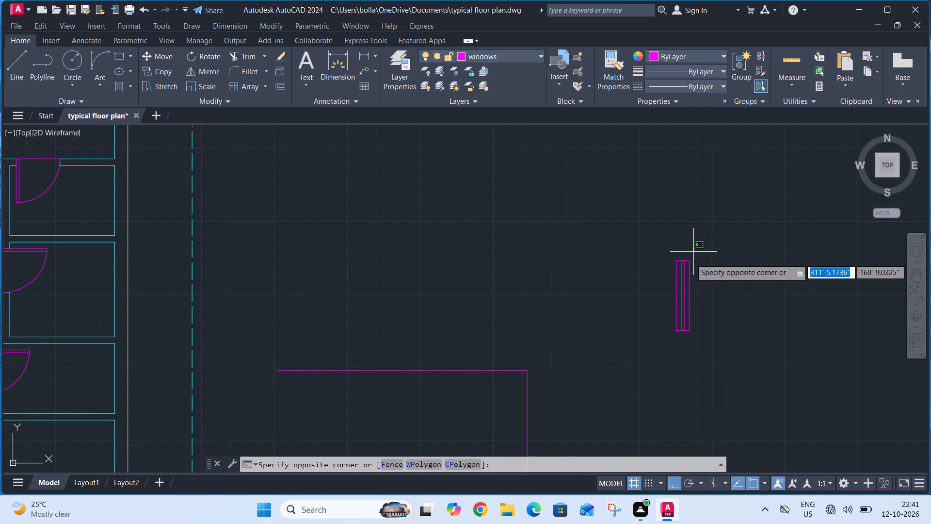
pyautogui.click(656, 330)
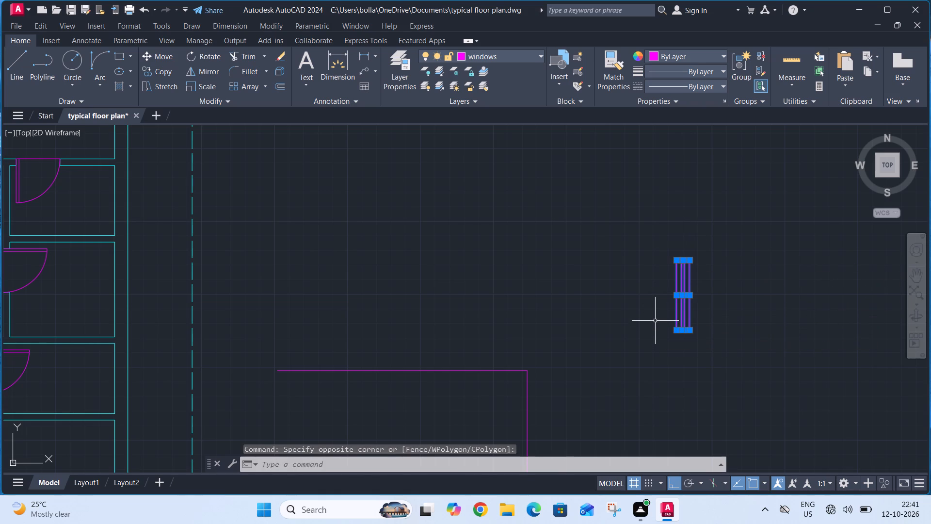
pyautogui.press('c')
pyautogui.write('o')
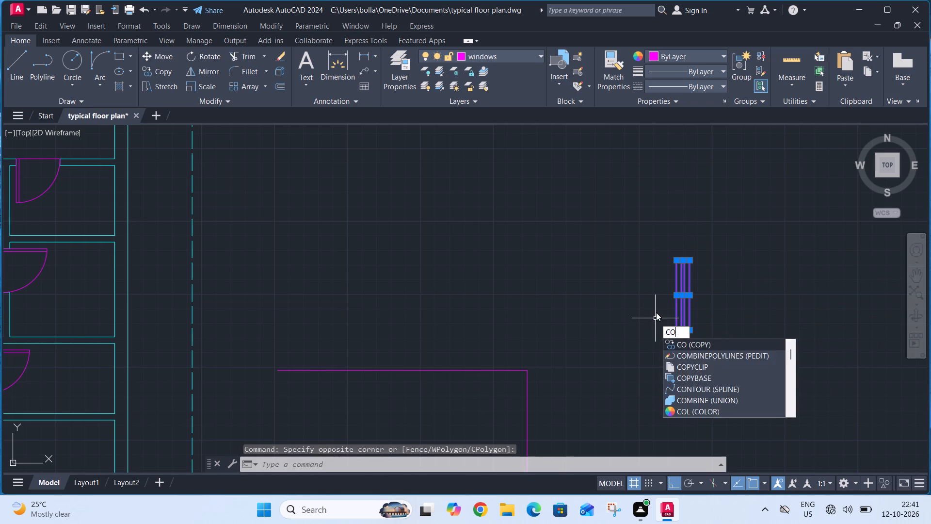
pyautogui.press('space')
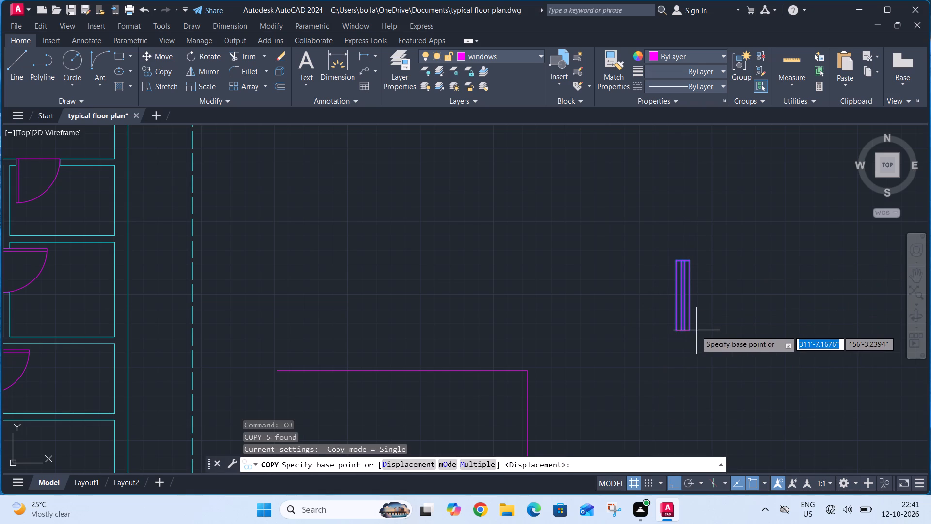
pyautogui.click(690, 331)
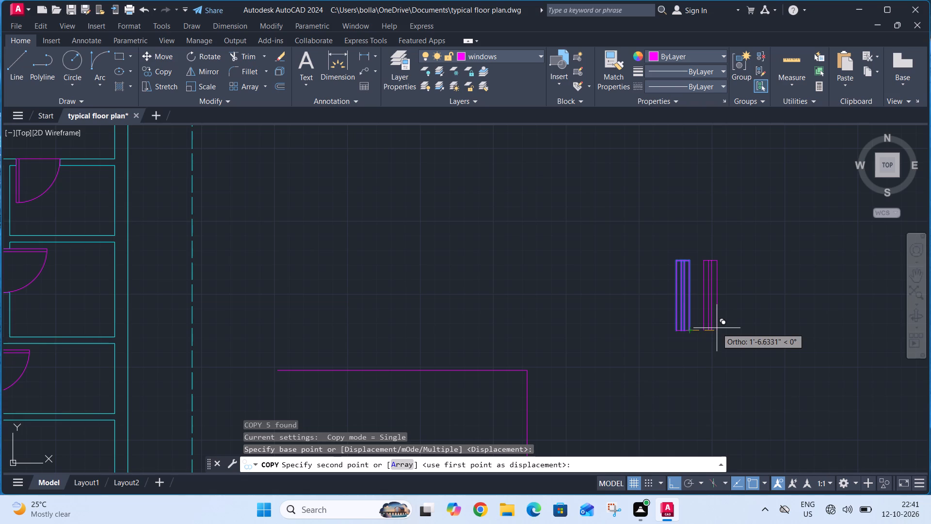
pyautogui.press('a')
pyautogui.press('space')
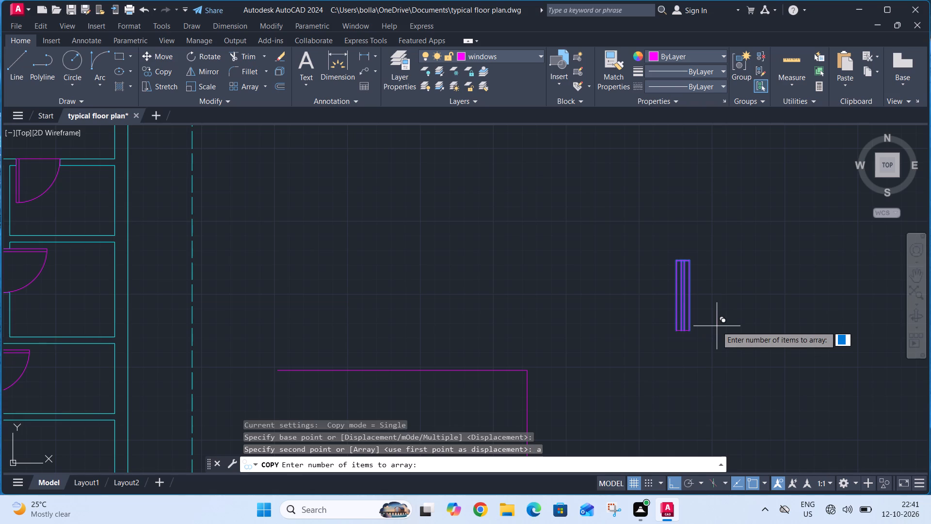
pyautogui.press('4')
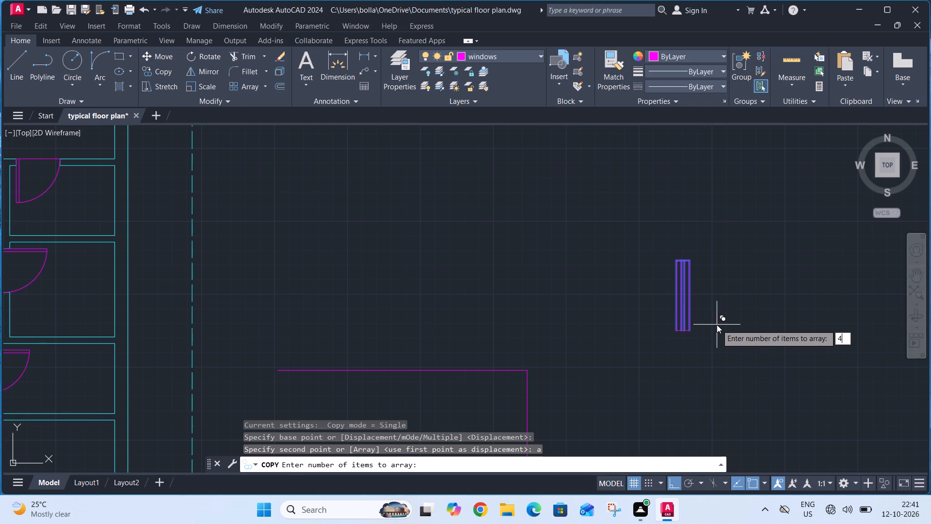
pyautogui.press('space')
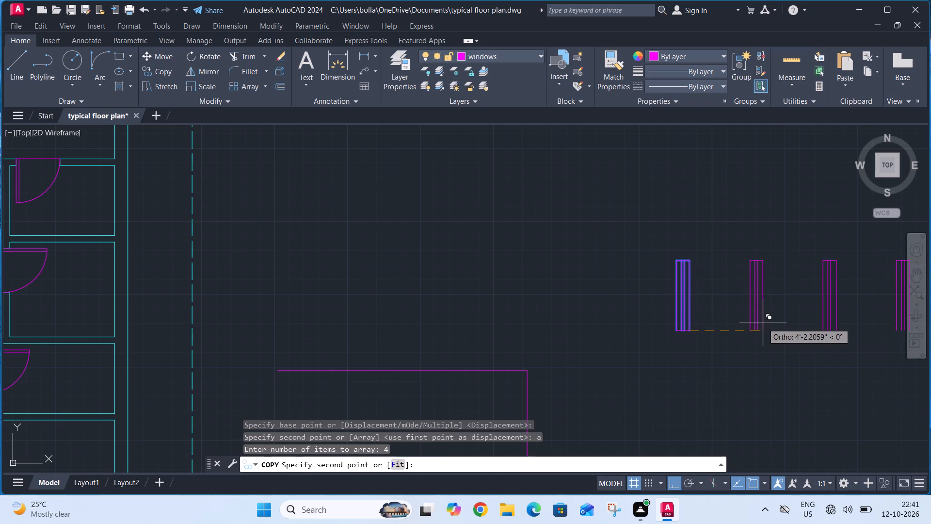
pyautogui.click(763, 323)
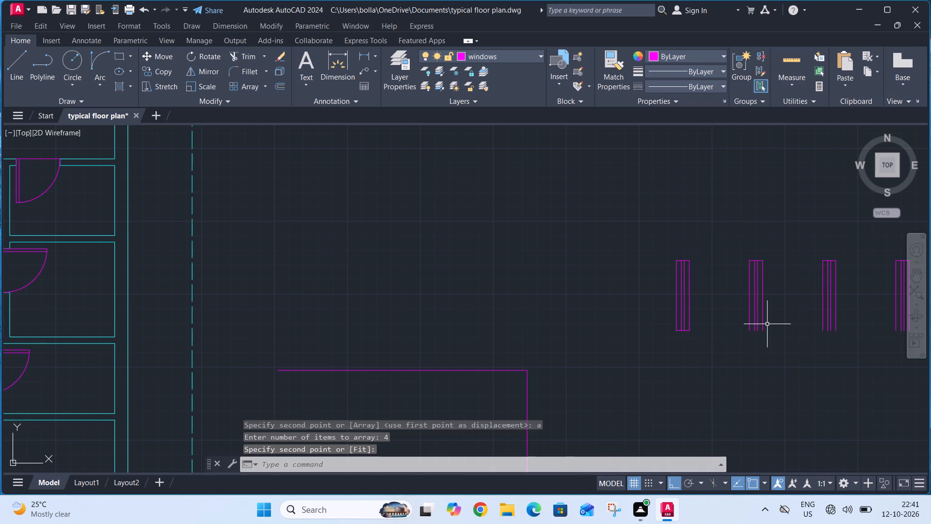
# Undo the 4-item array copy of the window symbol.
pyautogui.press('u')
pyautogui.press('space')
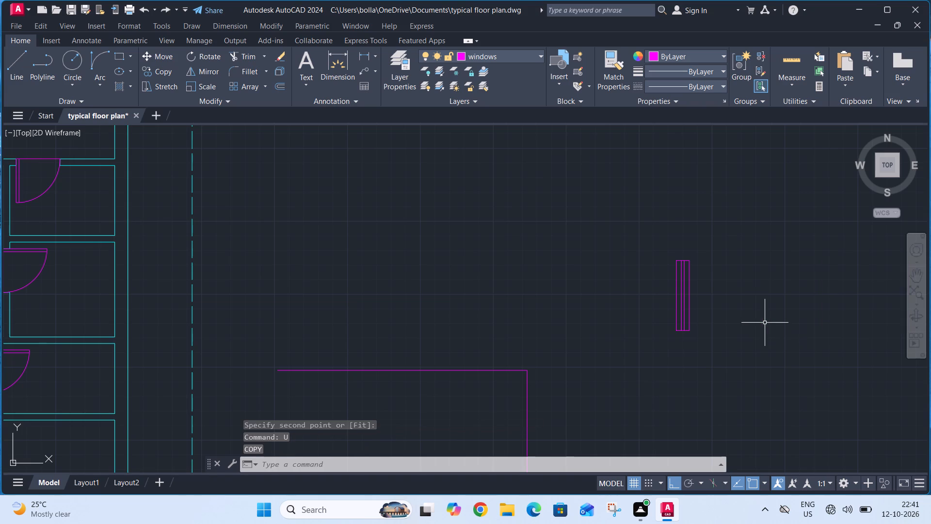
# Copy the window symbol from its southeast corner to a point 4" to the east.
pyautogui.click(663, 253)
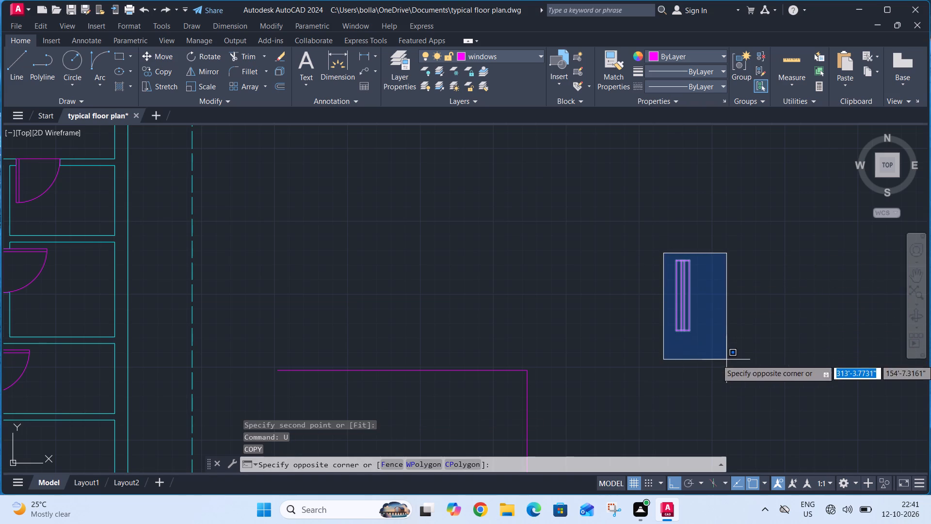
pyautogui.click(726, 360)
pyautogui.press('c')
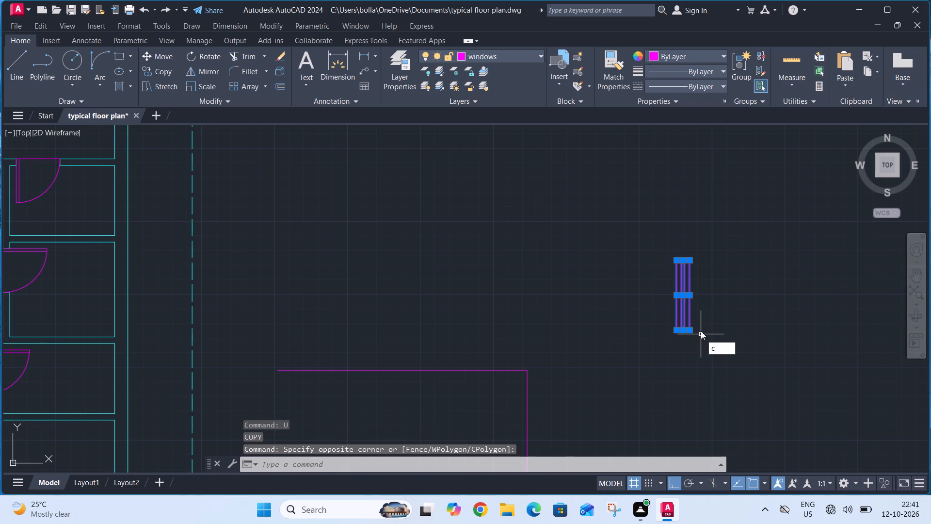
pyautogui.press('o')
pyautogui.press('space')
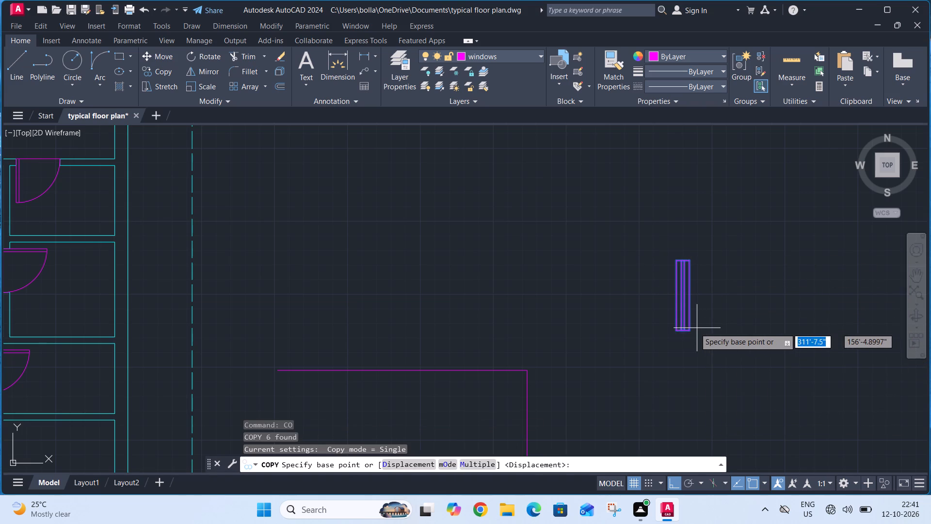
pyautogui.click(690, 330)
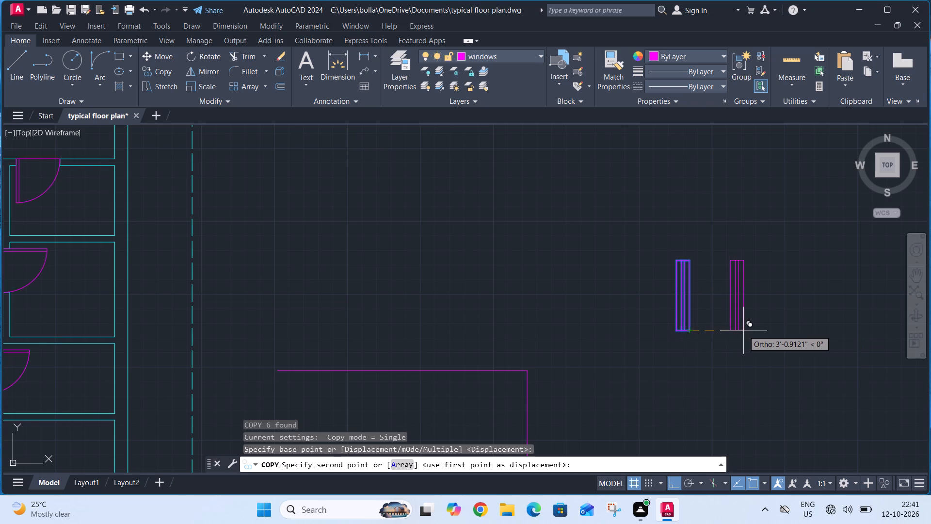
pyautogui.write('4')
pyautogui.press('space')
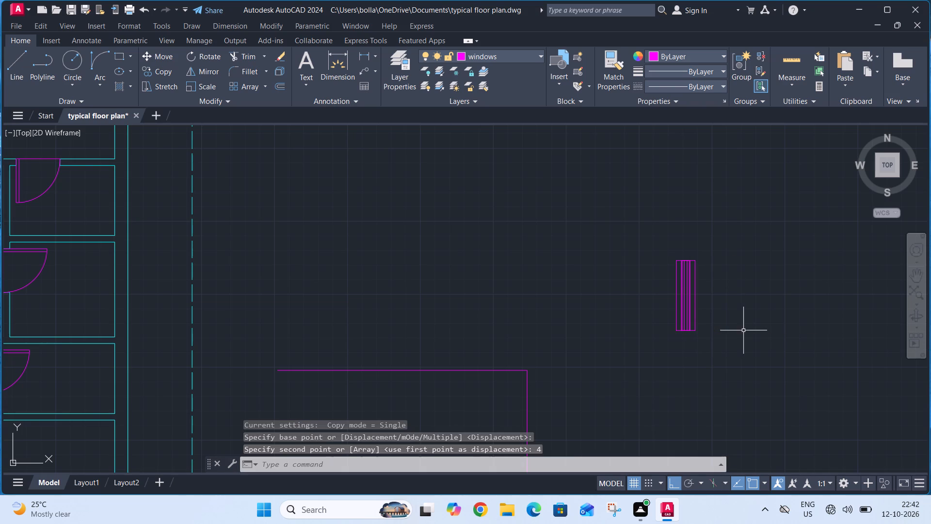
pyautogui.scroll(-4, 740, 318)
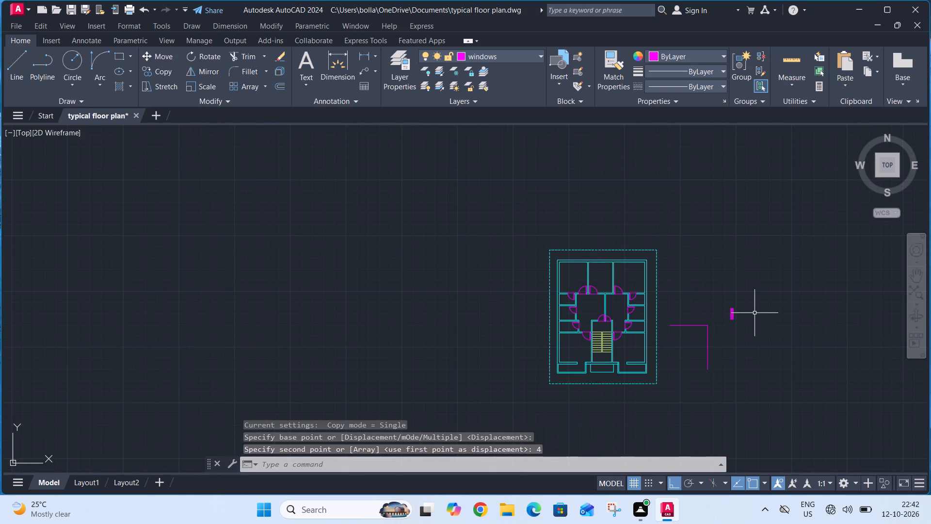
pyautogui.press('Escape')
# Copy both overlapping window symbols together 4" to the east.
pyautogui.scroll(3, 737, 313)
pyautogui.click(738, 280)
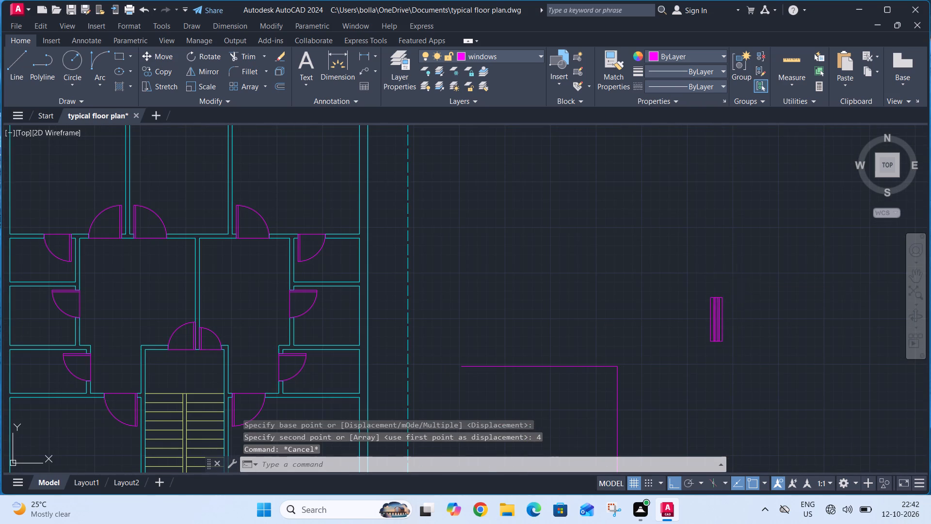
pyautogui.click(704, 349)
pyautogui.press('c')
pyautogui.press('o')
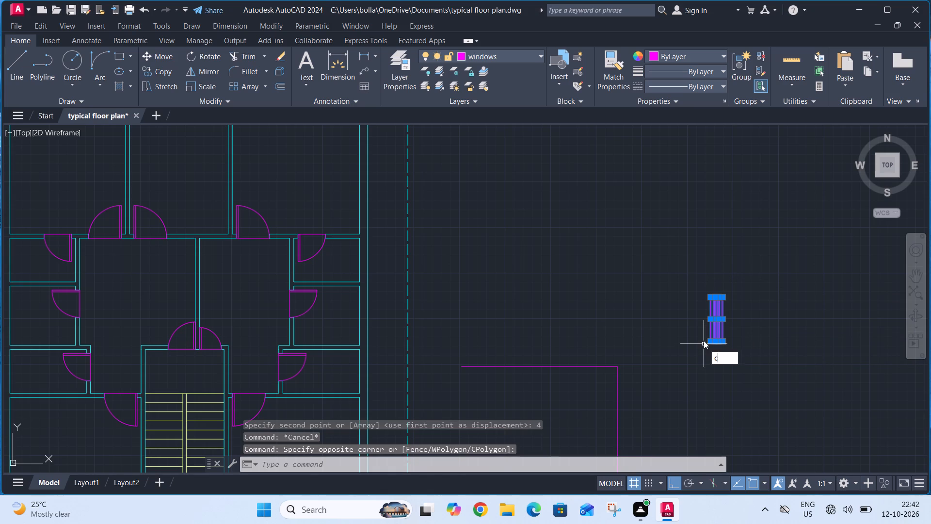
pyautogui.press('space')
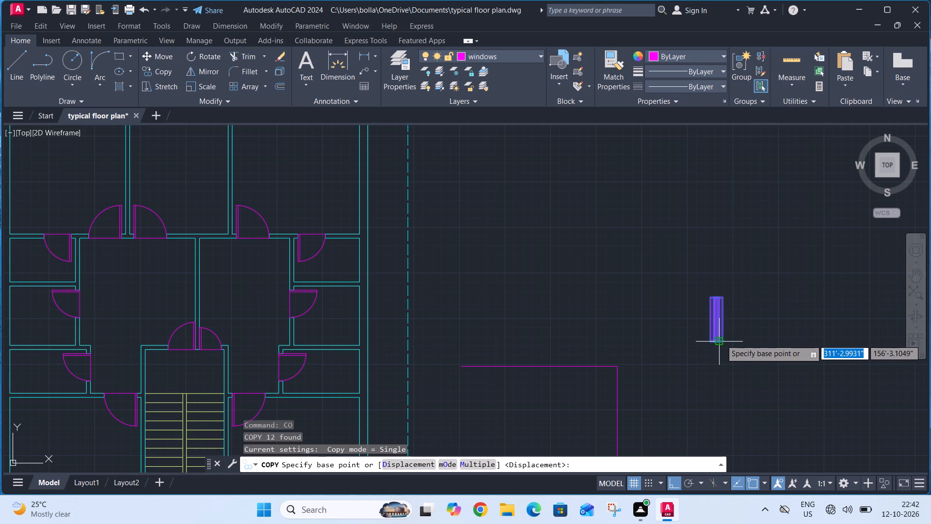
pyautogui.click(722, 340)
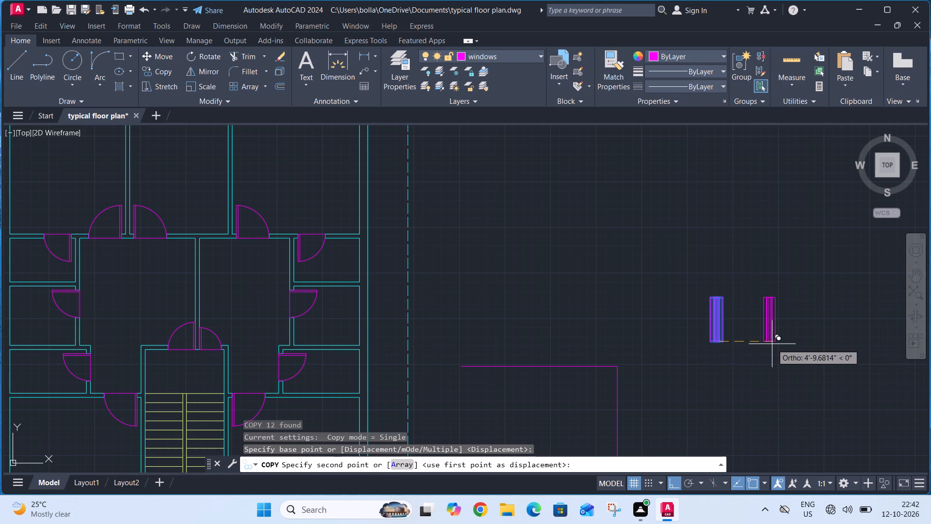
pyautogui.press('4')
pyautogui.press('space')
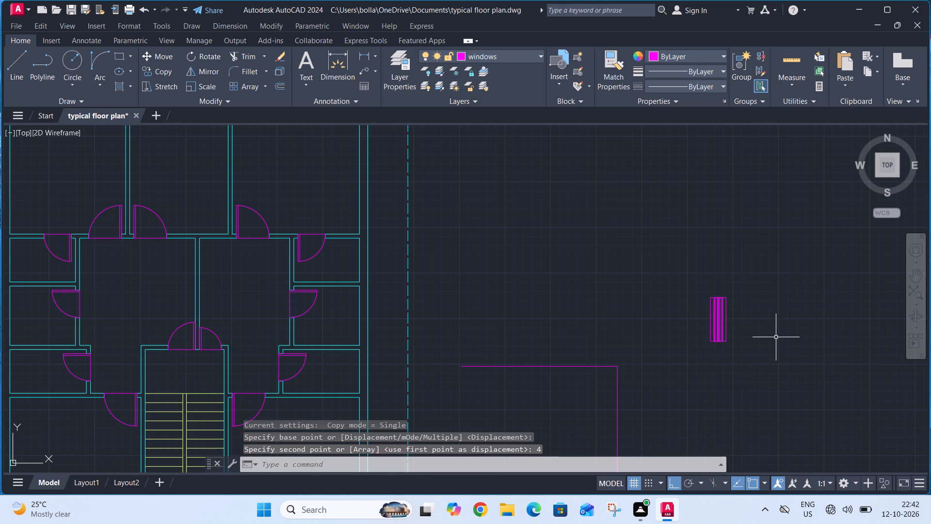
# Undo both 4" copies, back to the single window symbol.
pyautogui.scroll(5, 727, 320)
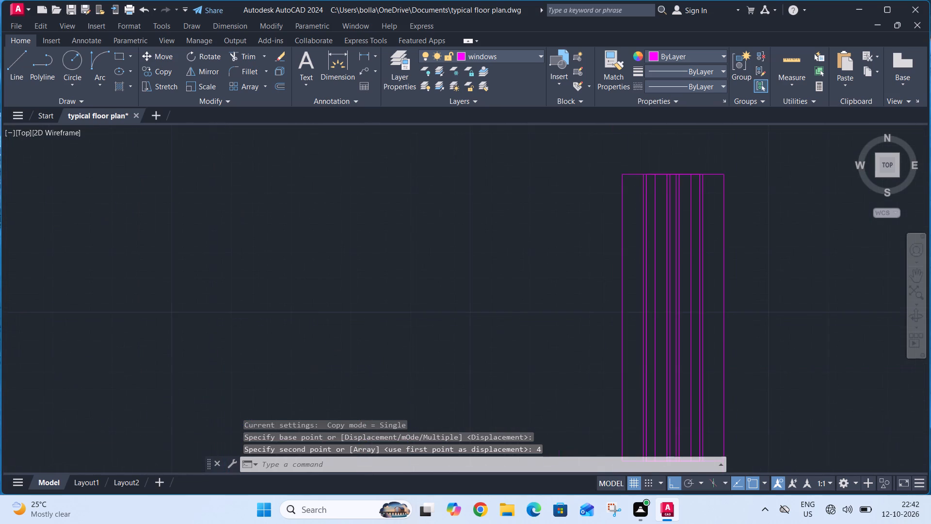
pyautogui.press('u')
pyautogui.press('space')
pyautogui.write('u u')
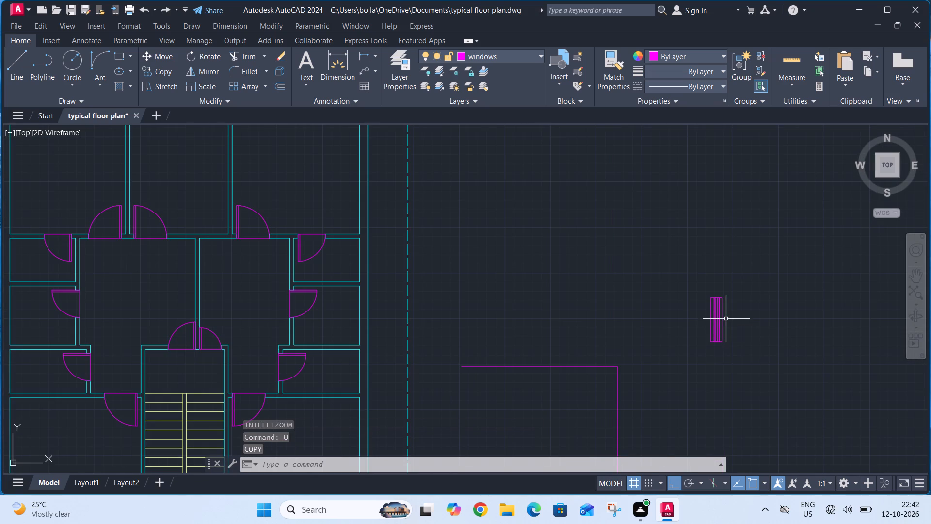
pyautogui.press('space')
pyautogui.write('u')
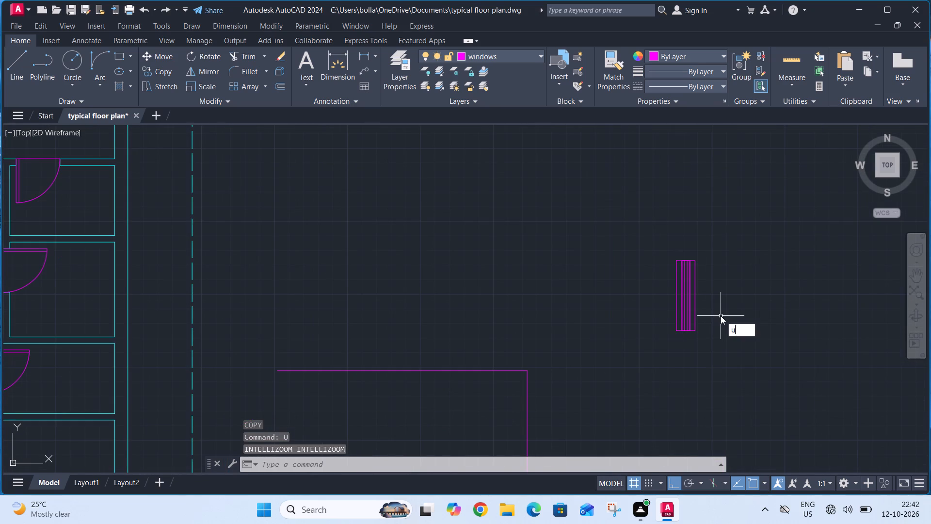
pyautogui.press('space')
# Copy the whole window symbol from its southeast corner using the Array option.
pyautogui.click(706, 252)
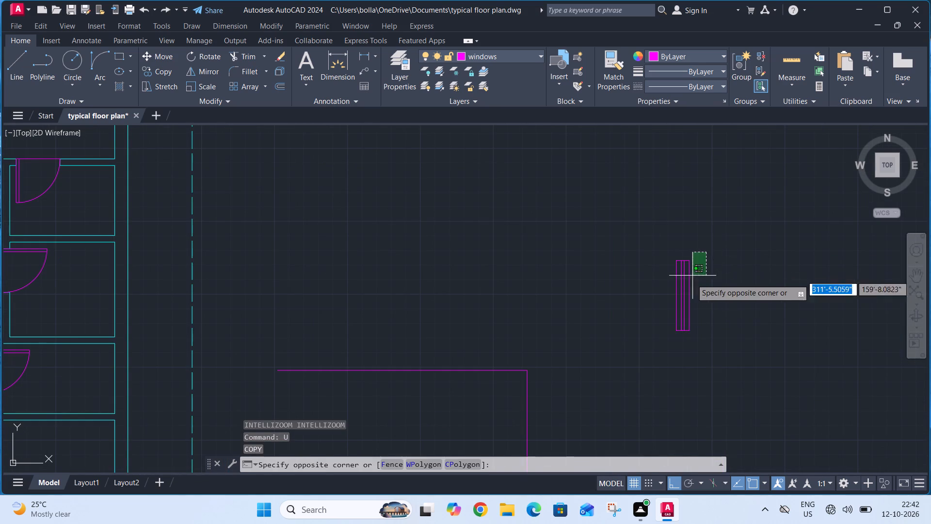
pyautogui.click(661, 342)
pyautogui.press('c')
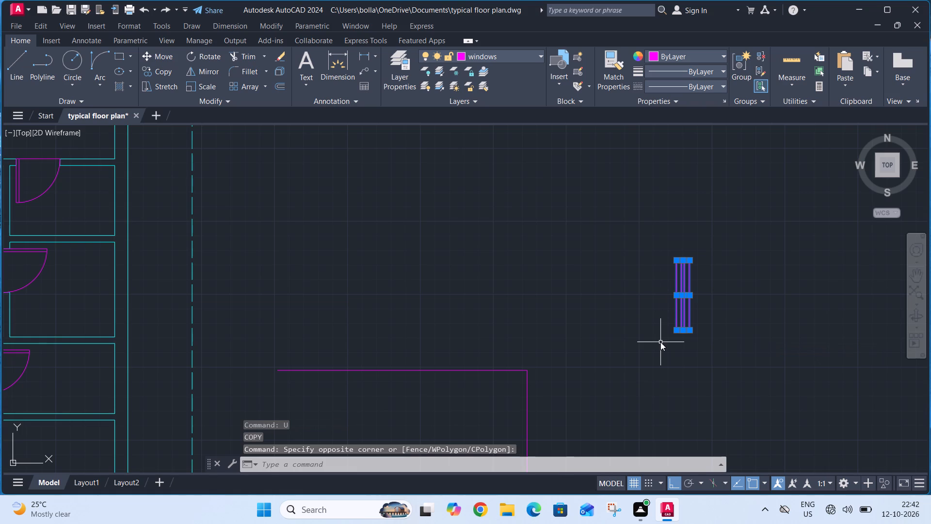
pyautogui.write('o')
pyautogui.press('space')
pyautogui.click(690, 332)
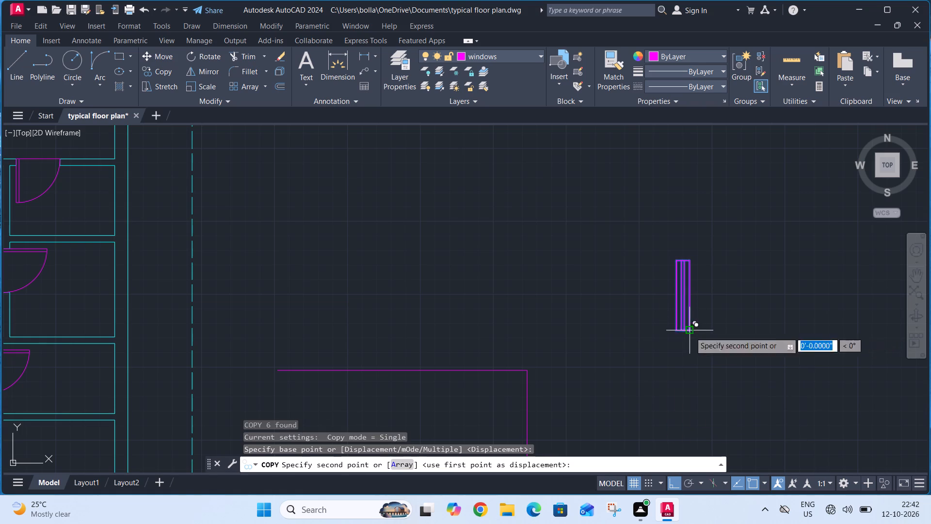
pyautogui.press('a')
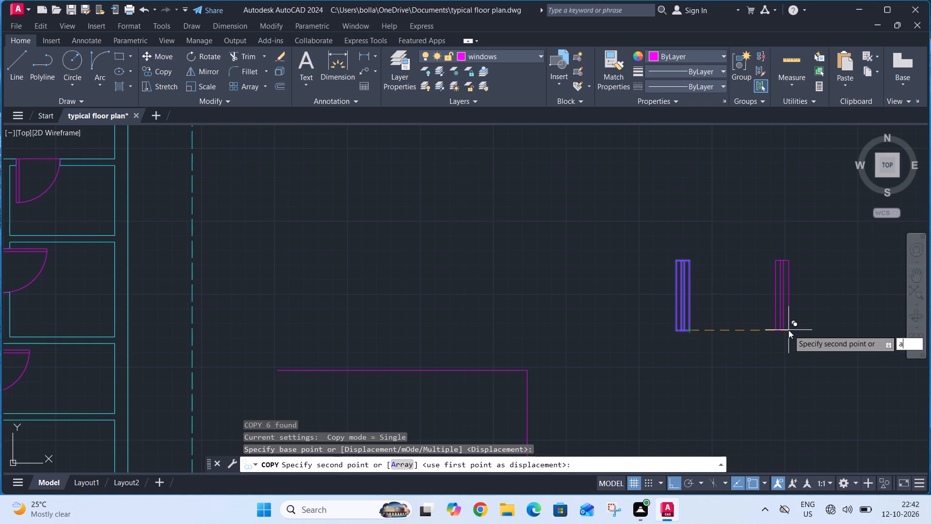
pyautogui.press('space')
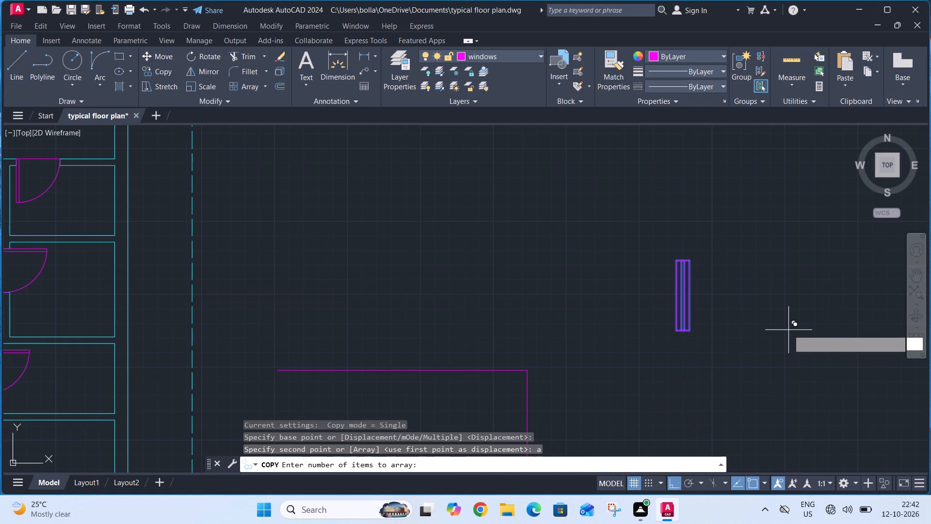
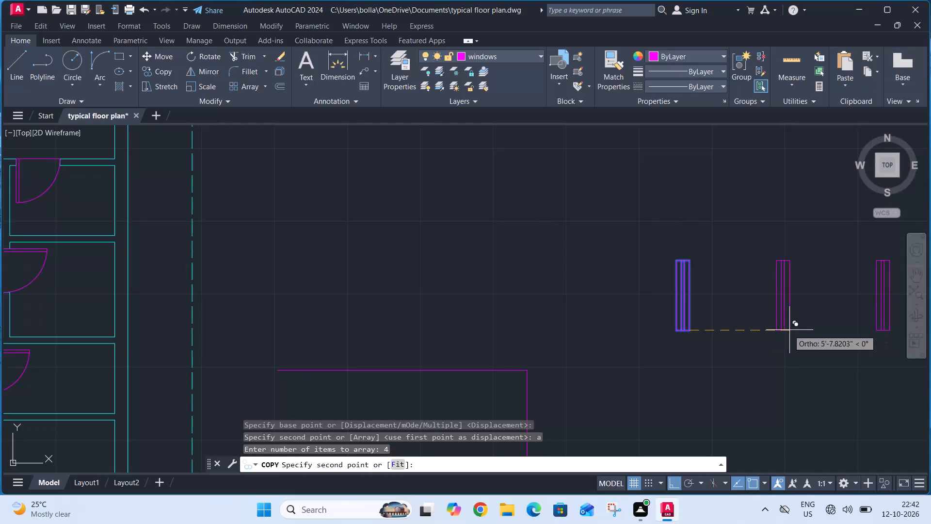
# Place the four-item array of the window symbol in an evenly spaced row running east.
pyautogui.scroll(-2, 776, 329)
pyautogui.click(788, 329)
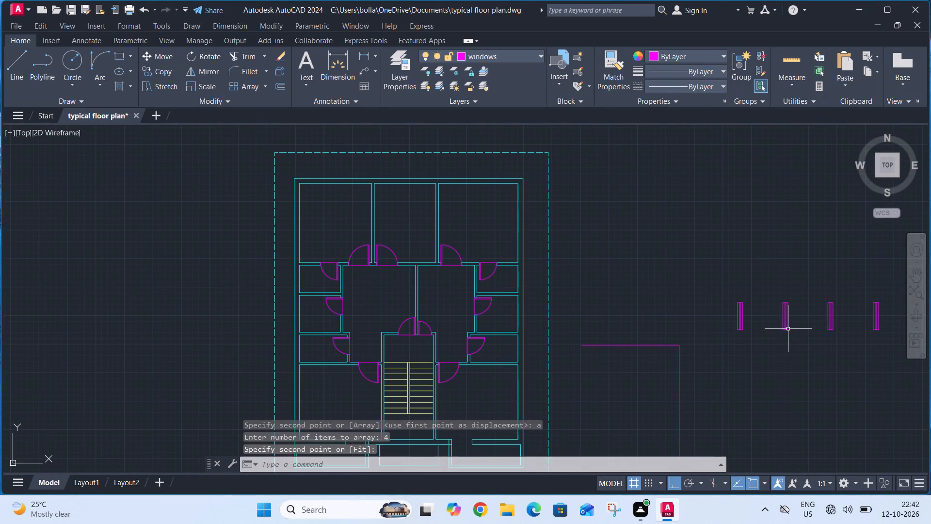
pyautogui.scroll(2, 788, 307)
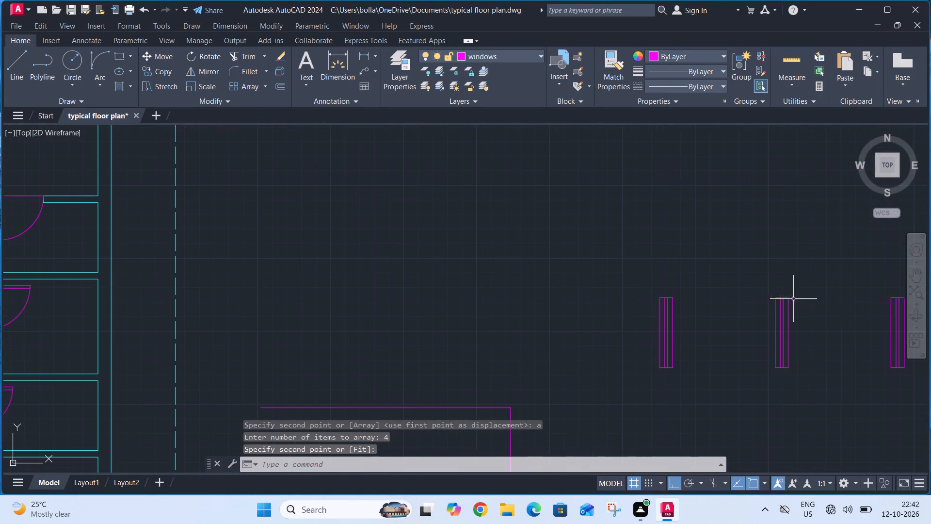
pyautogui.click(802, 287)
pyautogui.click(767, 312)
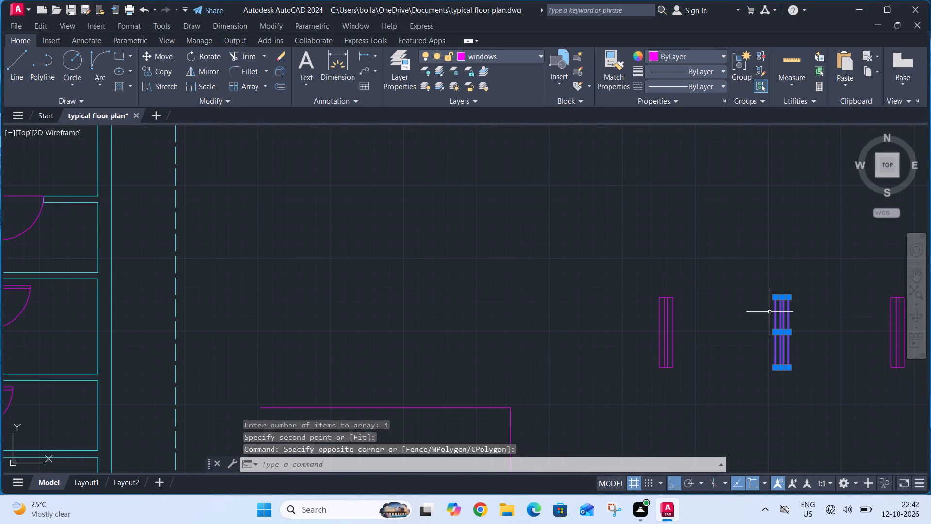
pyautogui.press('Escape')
# Stretch the north end of the second window symbol from the west 1' southward to shorten it.
pyautogui.write('s')
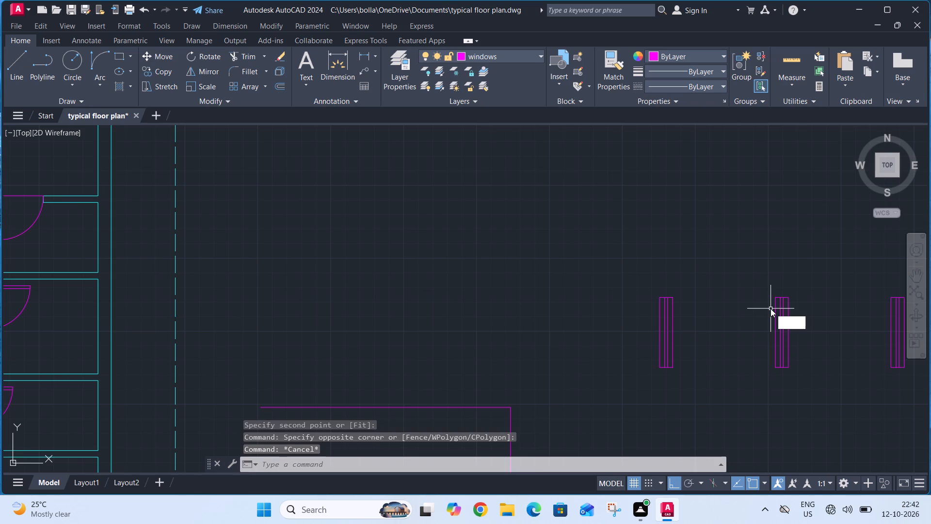
pyautogui.press('space')
pyautogui.click(800, 288)
pyautogui.click(766, 311)
pyautogui.press('space')
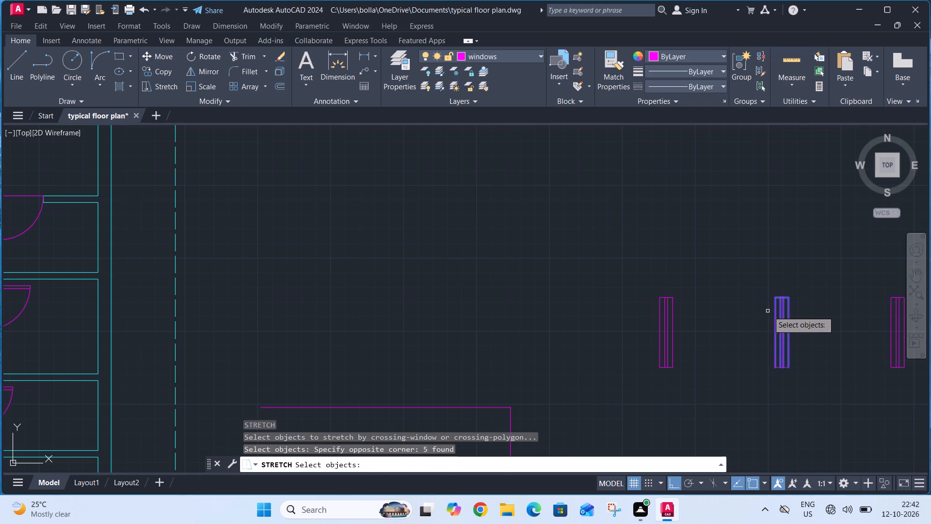
pyautogui.click(791, 300)
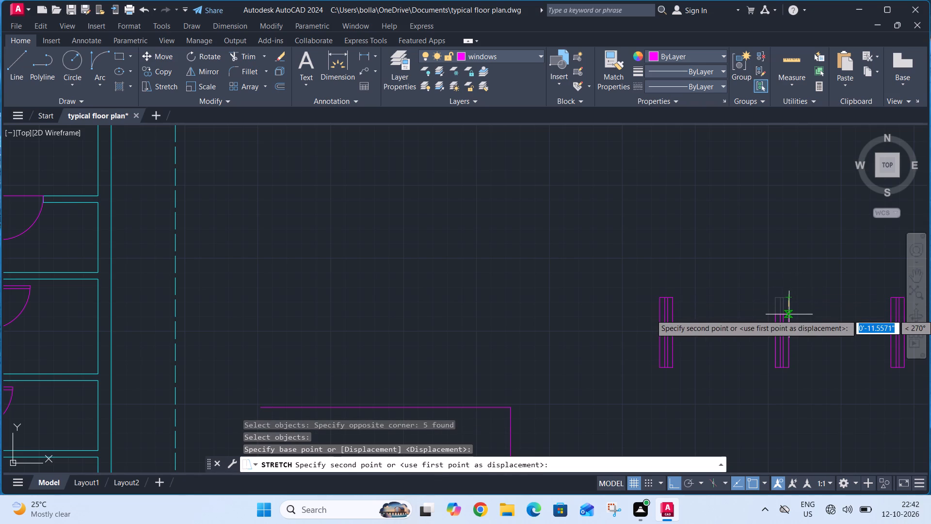
pyautogui.write("1'")
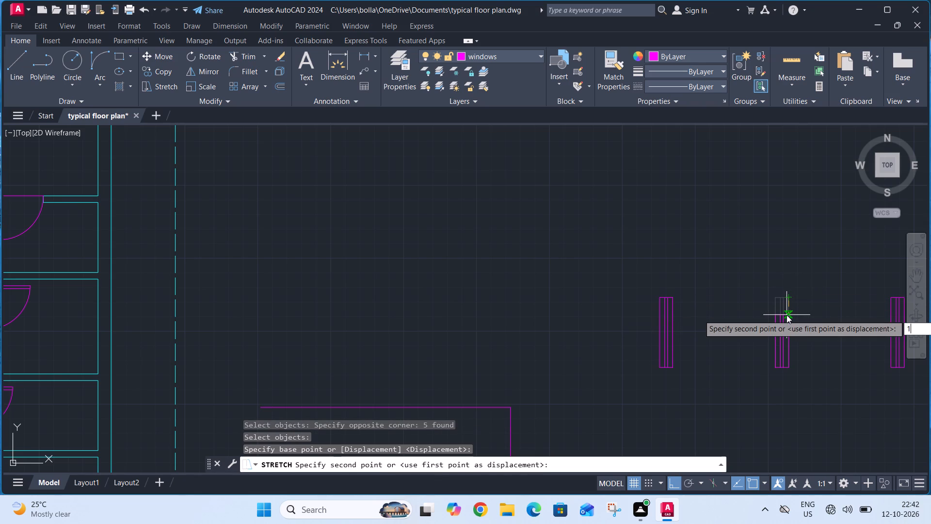
pyautogui.press('Return')
# Stretch the north end of the third window symbol from the west 2' southward to shorten it.
pyautogui.scroll(-2, 787, 315)
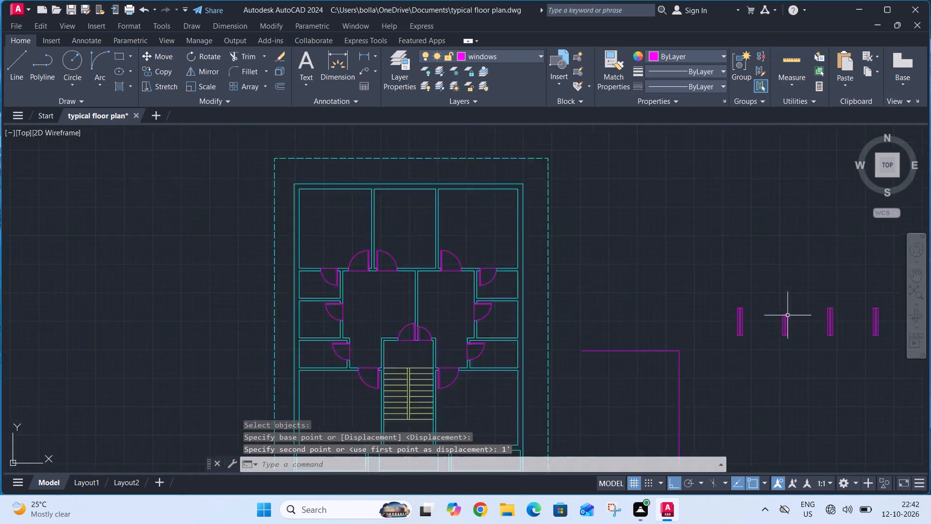
pyautogui.moveTo(808, 319); pyautogui.dragTo(684, 324, button='middle')
pyautogui.press('s')
pyautogui.press('space')
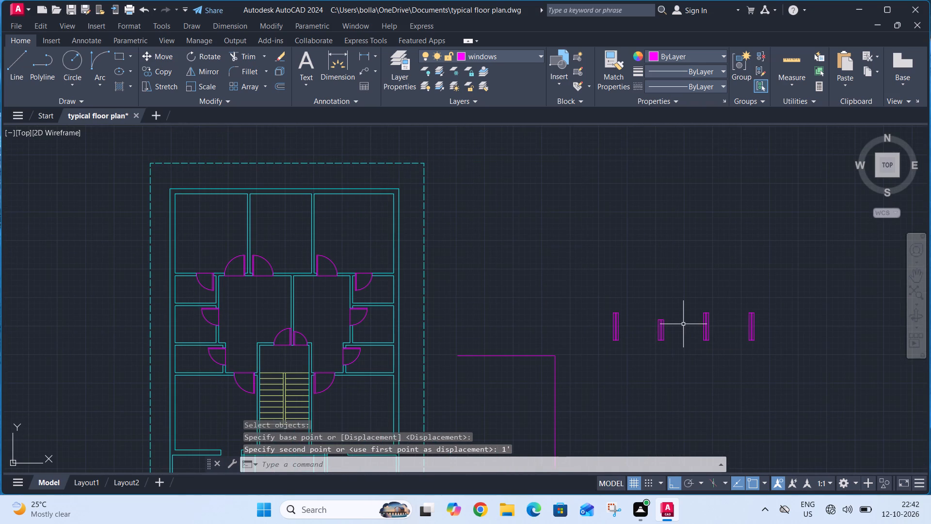
pyautogui.scroll(4, 707, 321)
pyautogui.click(741, 266)
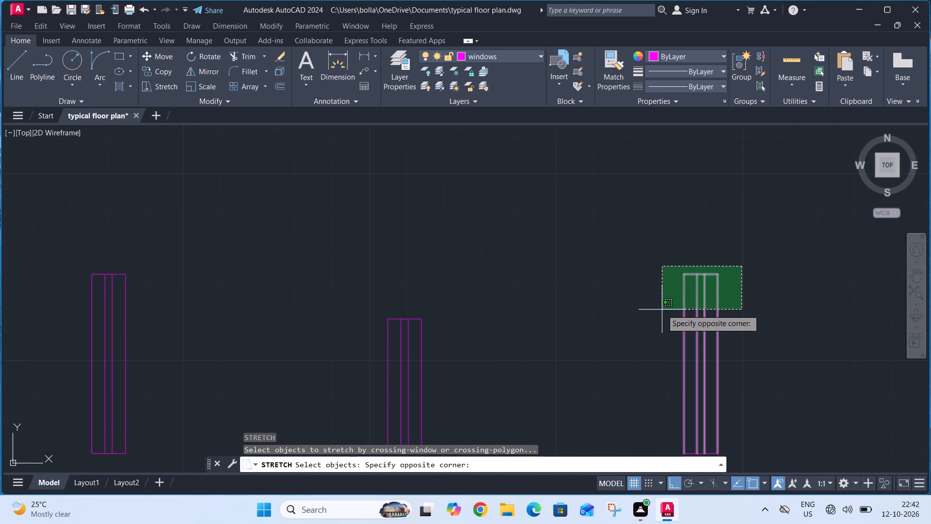
pyautogui.click(662, 310)
pyautogui.press('space')
pyautogui.click(718, 275)
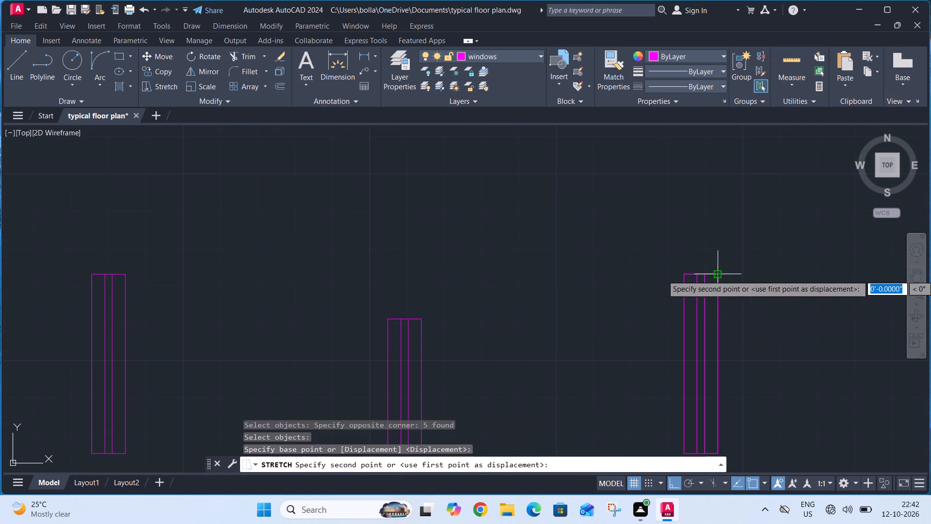
pyautogui.write("2'")
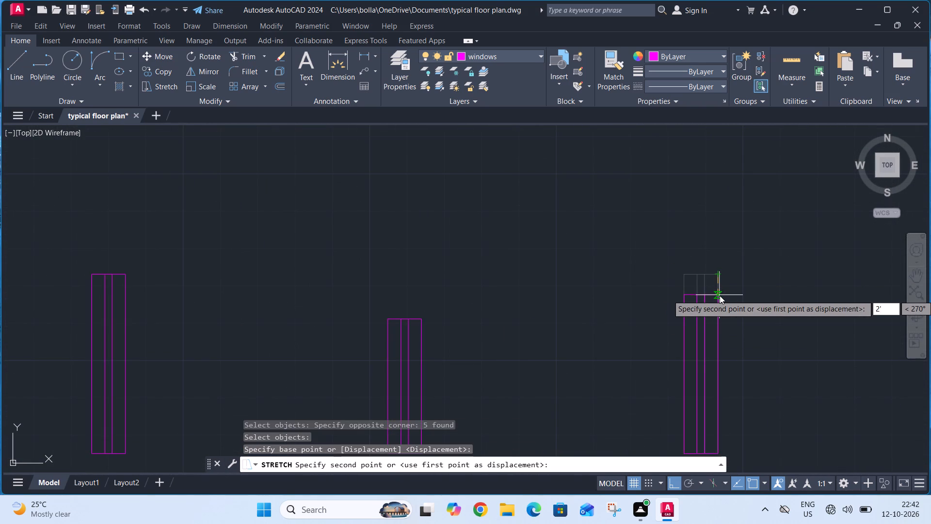
pyautogui.press('Return')
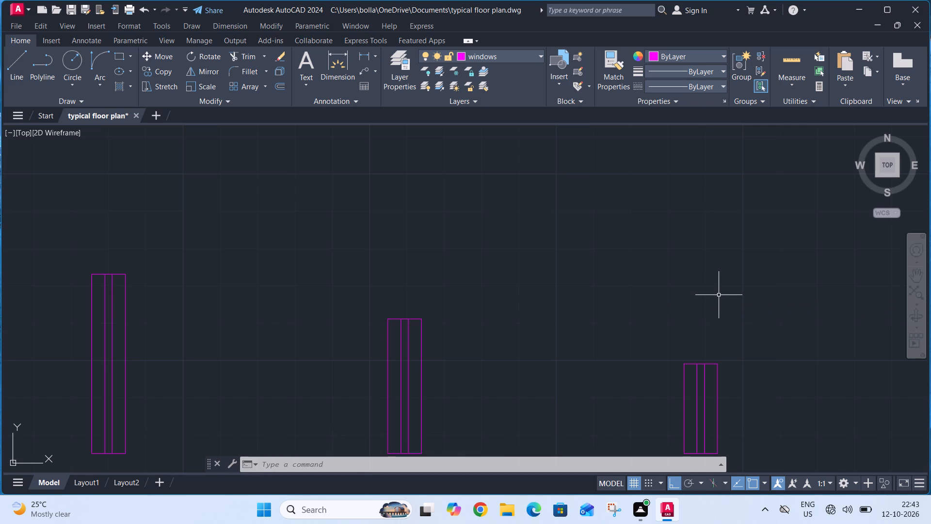
# Delete the fourth, easternmost window symbol in the row.
pyautogui.scroll(-4, 718, 295)
pyautogui.scroll(3, 783, 294)
pyautogui.click(761, 270)
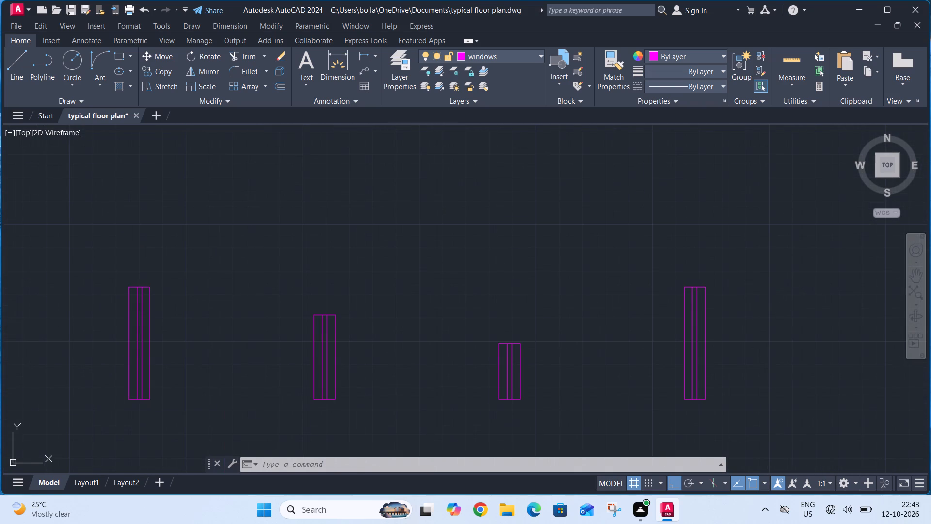
pyautogui.click(647, 418)
pyautogui.press('Delete')
# Delete the two leftover magenta lines forming a corner between the floor plan and the window symbols.
pyautogui.scroll(-1, 651, 325)
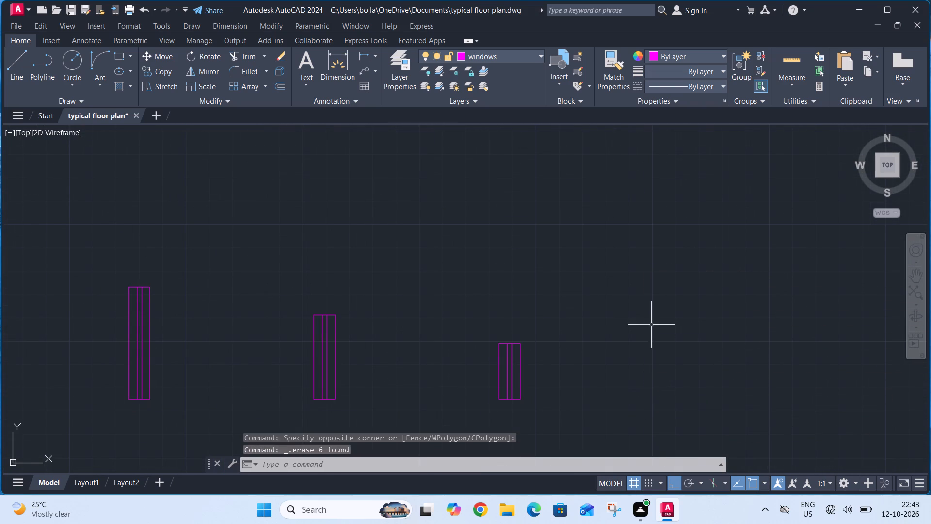
pyautogui.scroll(-2, 651, 325)
pyautogui.scroll(3, 457, 372)
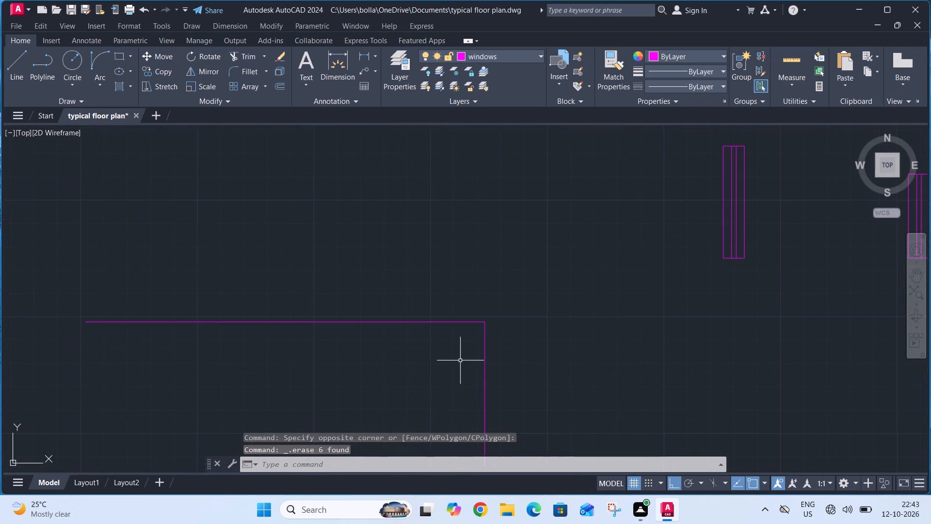
pyautogui.click(514, 302)
pyautogui.click(428, 350)
pyautogui.press('Delete')
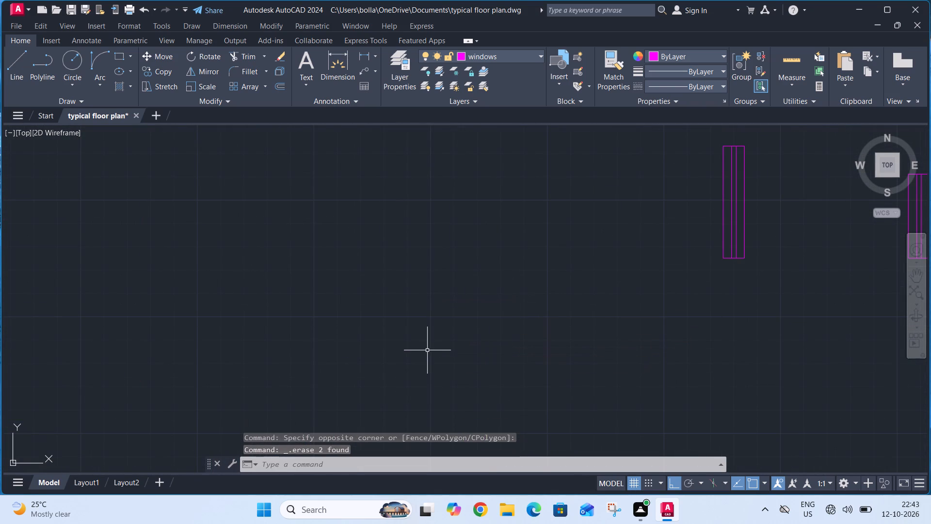
# Move the three window symbols together westward, close to the east side of the floor plan's dashed boundary.
pyautogui.scroll(-4, 405, 360)
pyautogui.click(556, 302)
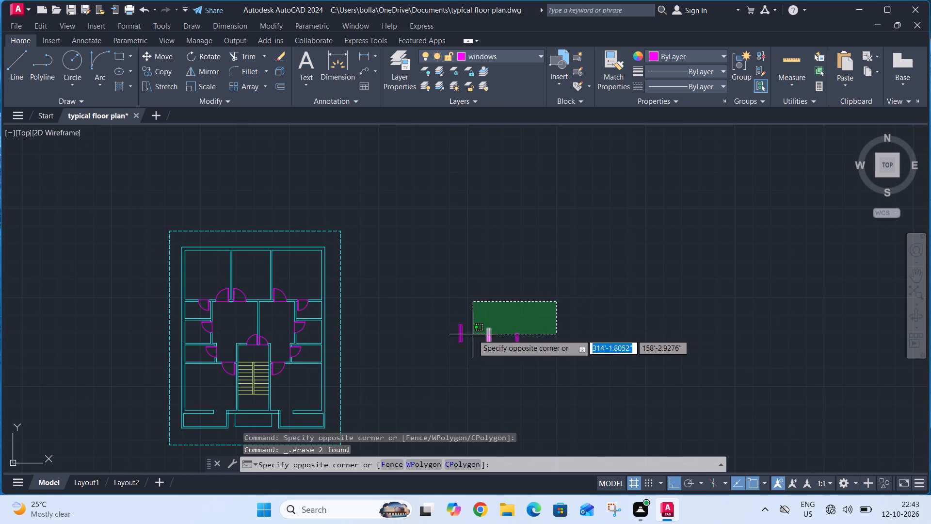
pyautogui.click(448, 350)
pyautogui.press('m')
pyautogui.press('space')
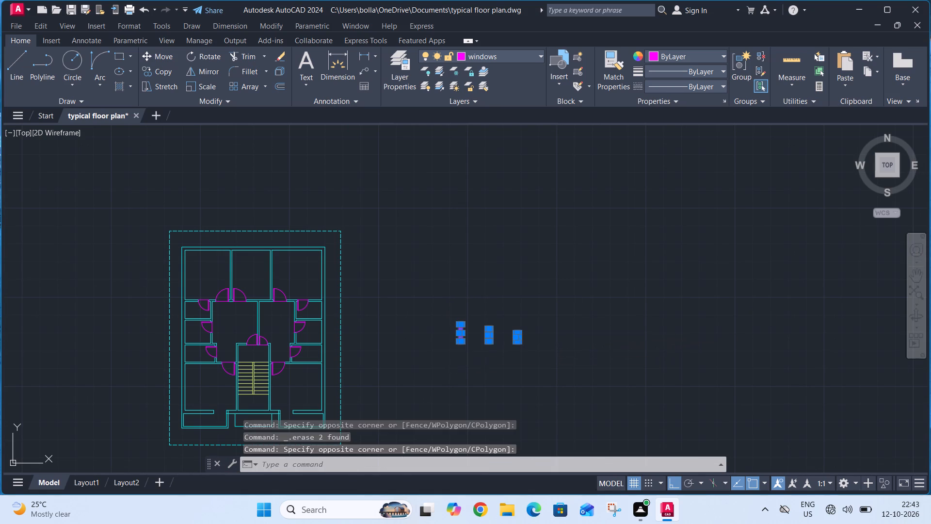
pyautogui.click(464, 338)
pyautogui.click(372, 378)
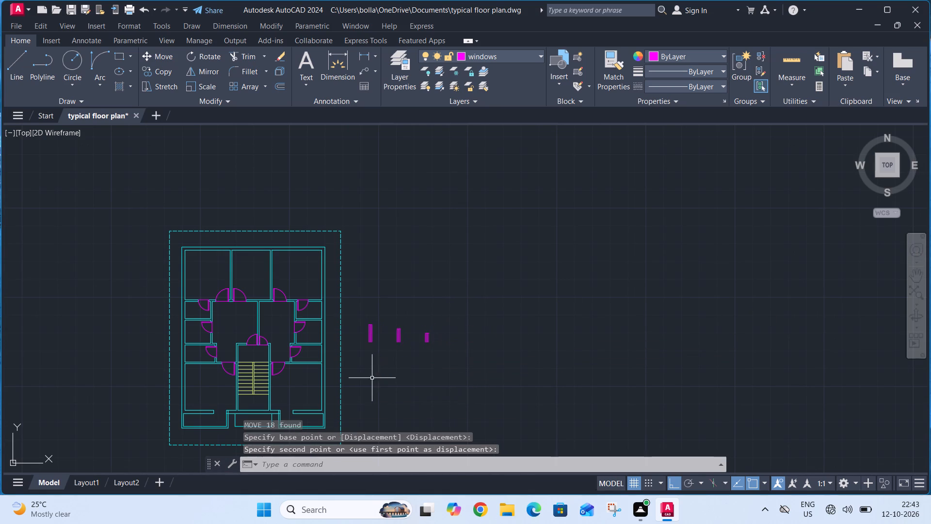
# Assign all three window symbols to the doors layer.
pyautogui.click(460, 287)
pyautogui.click(361, 354)
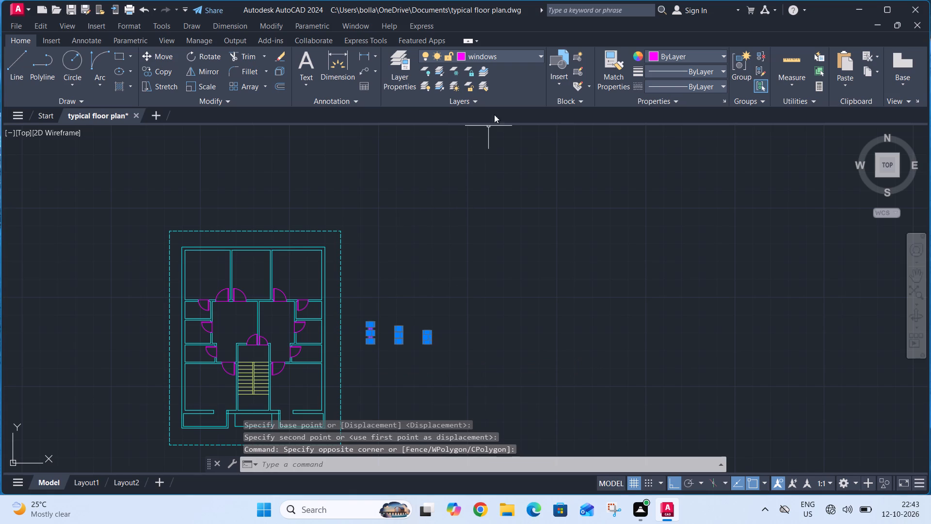
pyautogui.click(511, 57)
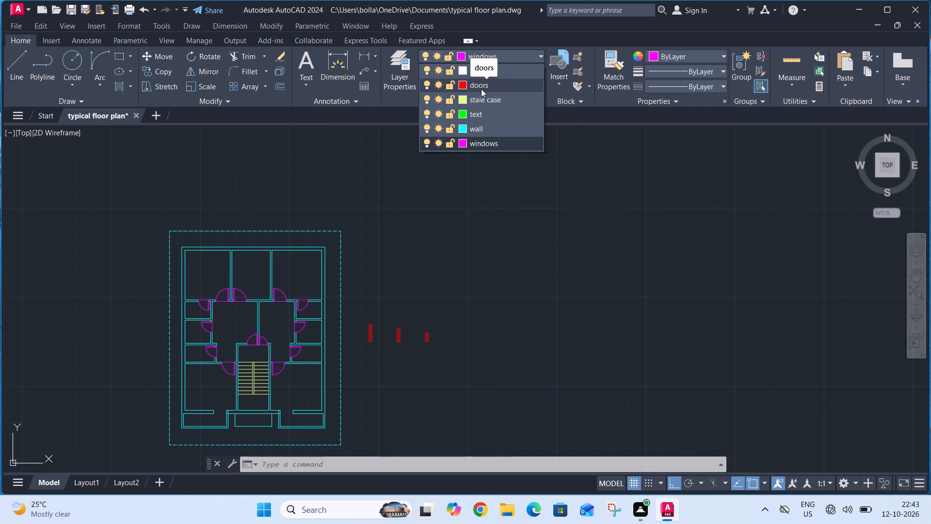
pyautogui.click(481, 89)
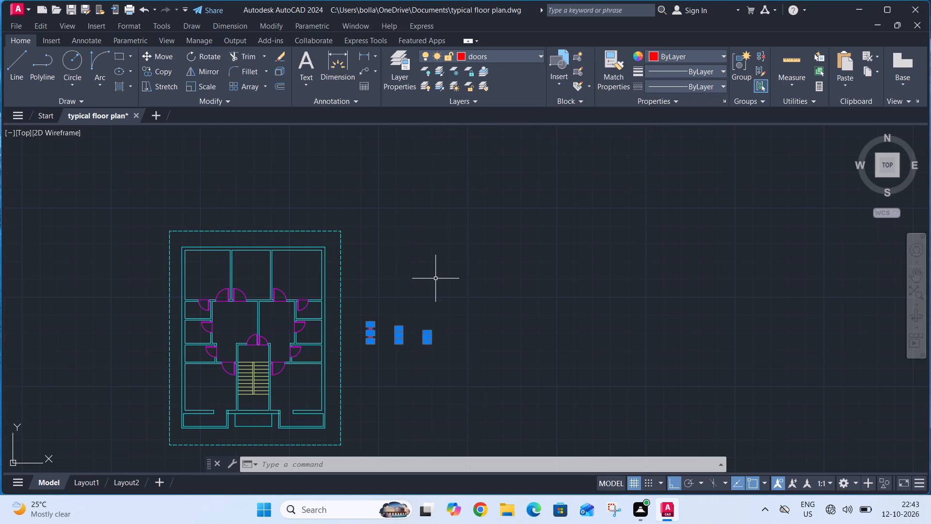
pyautogui.press('Escape')
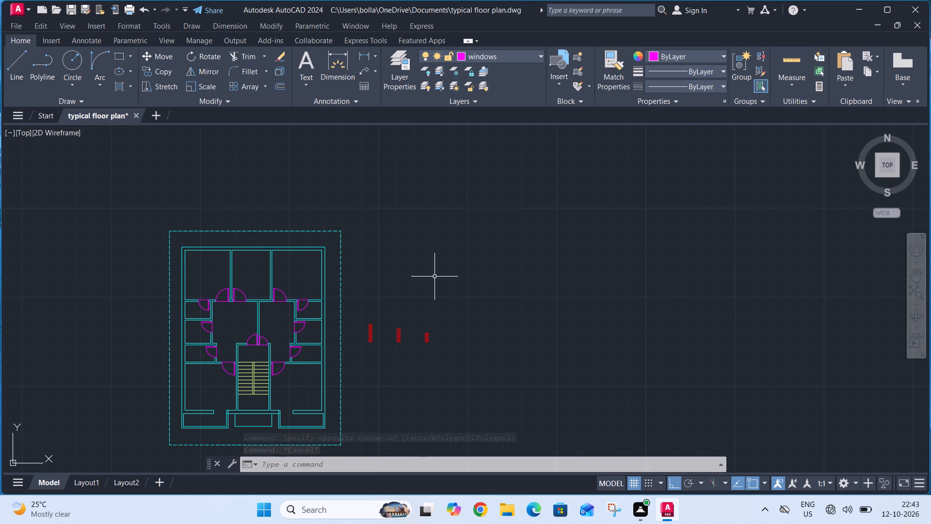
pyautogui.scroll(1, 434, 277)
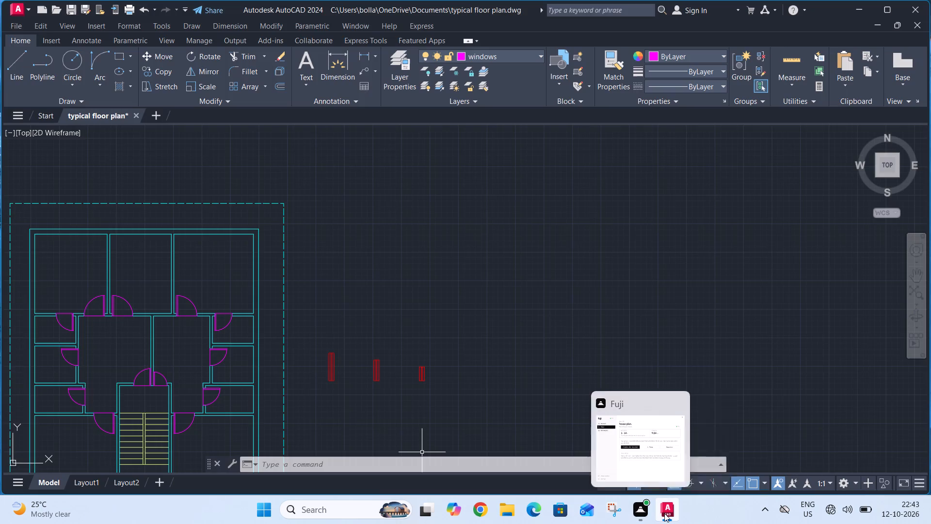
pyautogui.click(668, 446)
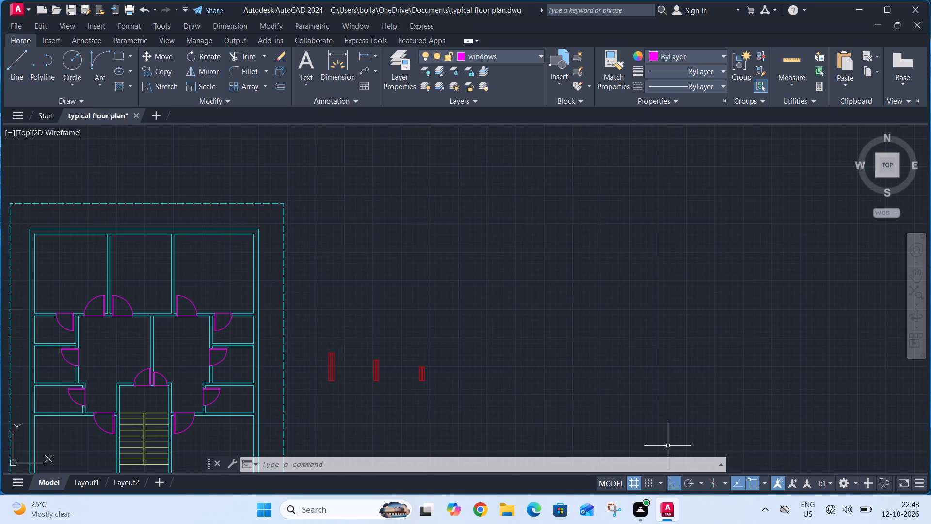
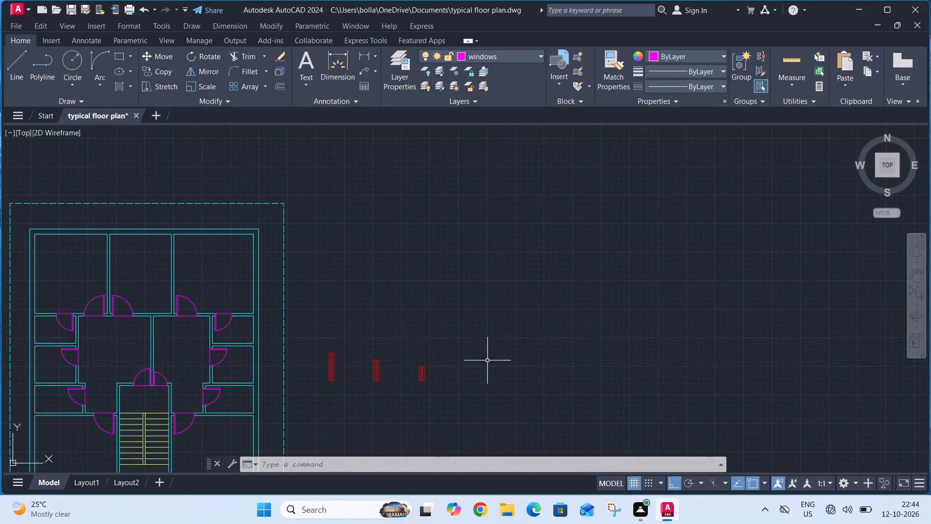
# Copy the 2' window symbol into the east exterior wall, centred on the middle of the three small rooms.
pyautogui.moveTo(511, 351); pyautogui.dragTo(693, 268, button='middle')
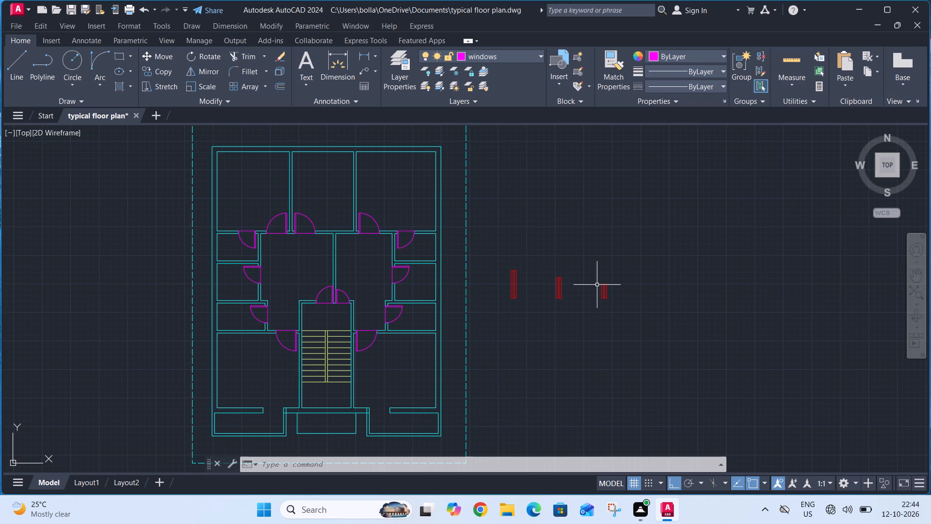
pyautogui.scroll(1, 599, 288)
pyautogui.click(626, 273)
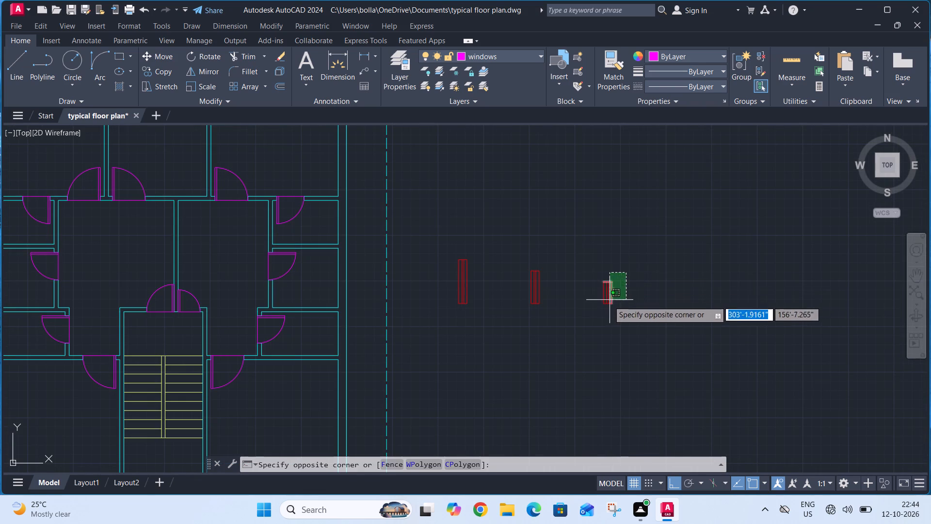
pyautogui.click(595, 307)
pyautogui.press('c')
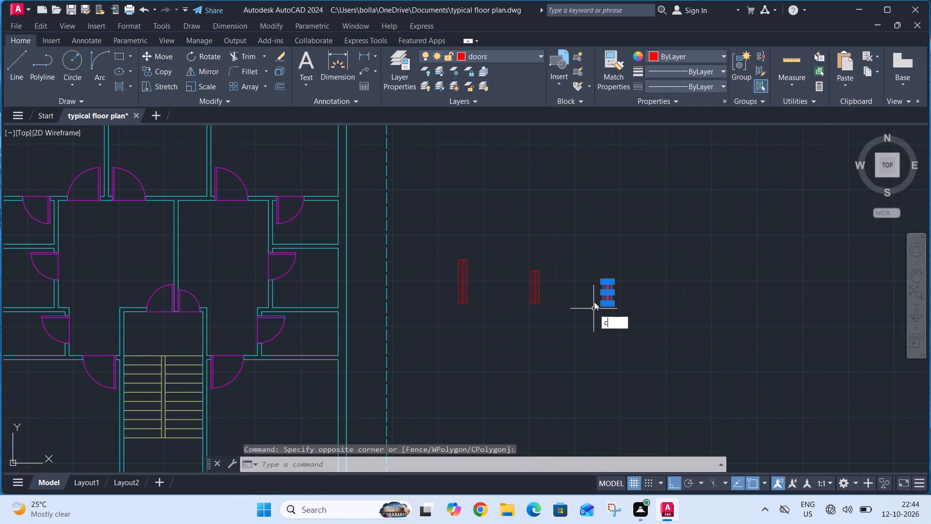
pyautogui.click(617, 345)
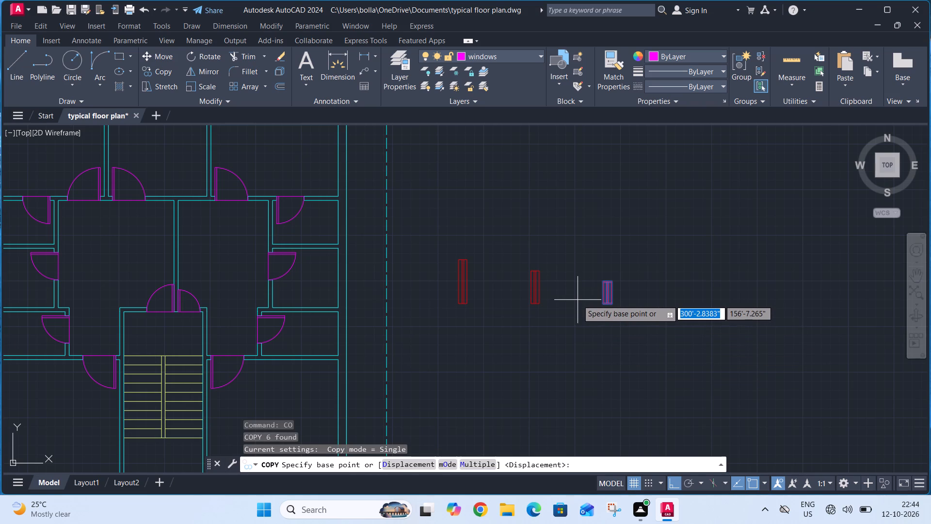
pyautogui.click(602, 292)
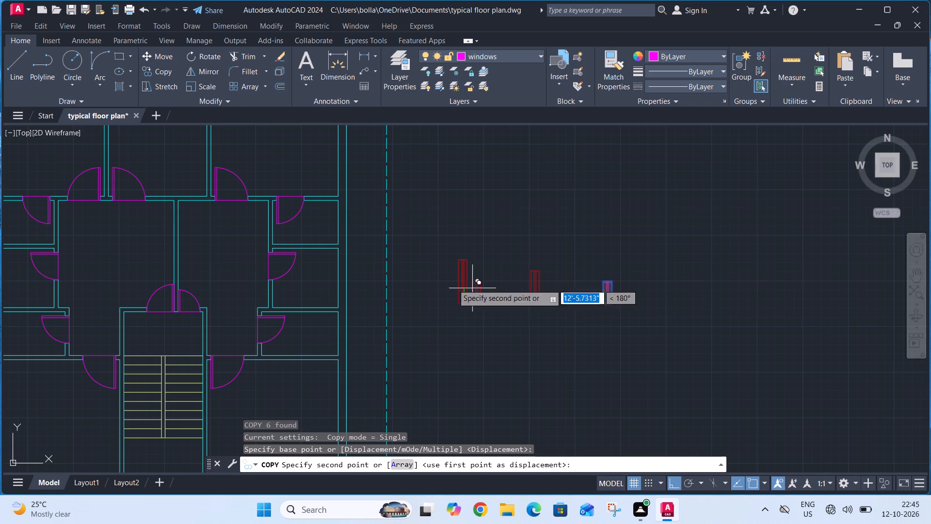
pyautogui.click(339, 276)
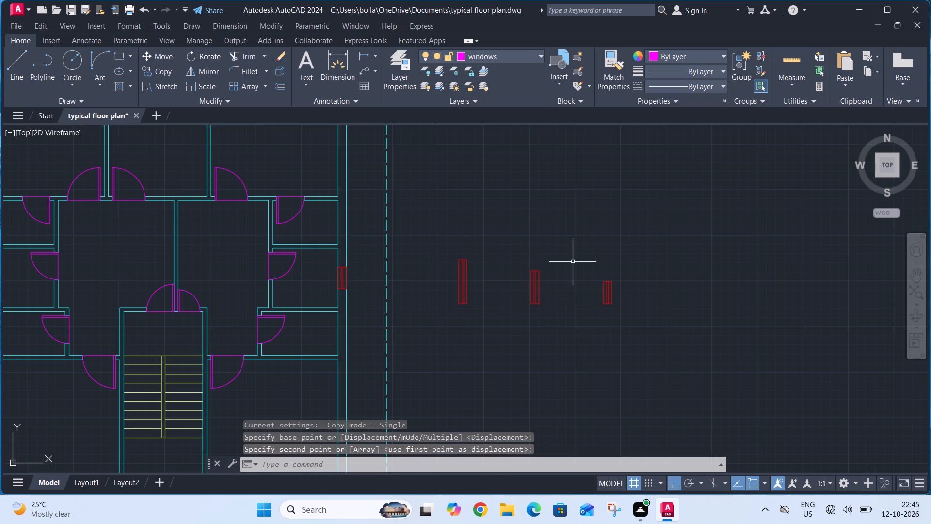
# Copy the 2' window symbol in multiple mode into the east exterior wall at the small rooms north and south of the middle one.
pyautogui.moveTo(616, 268); pyautogui.dragTo(616, 274)
pyautogui.click(586, 311)
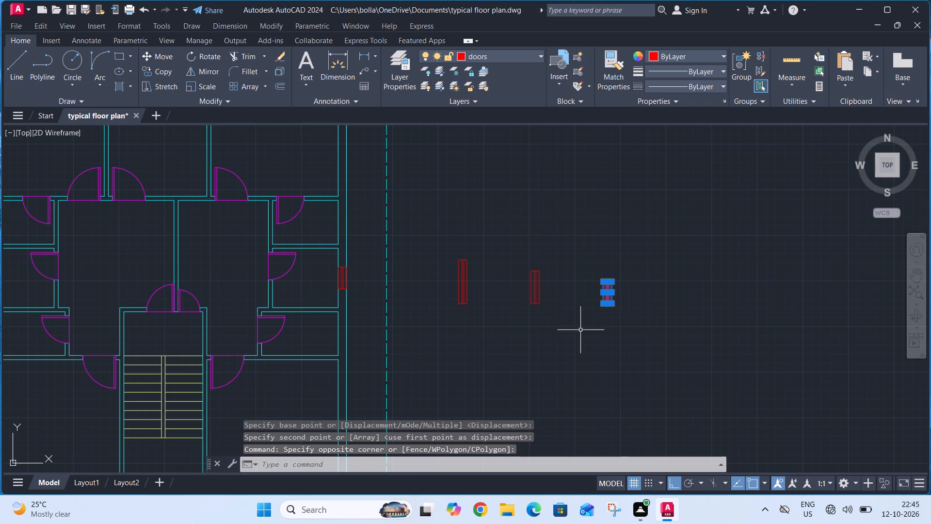
pyautogui.press('c')
pyautogui.press('o')
pyautogui.press('space')
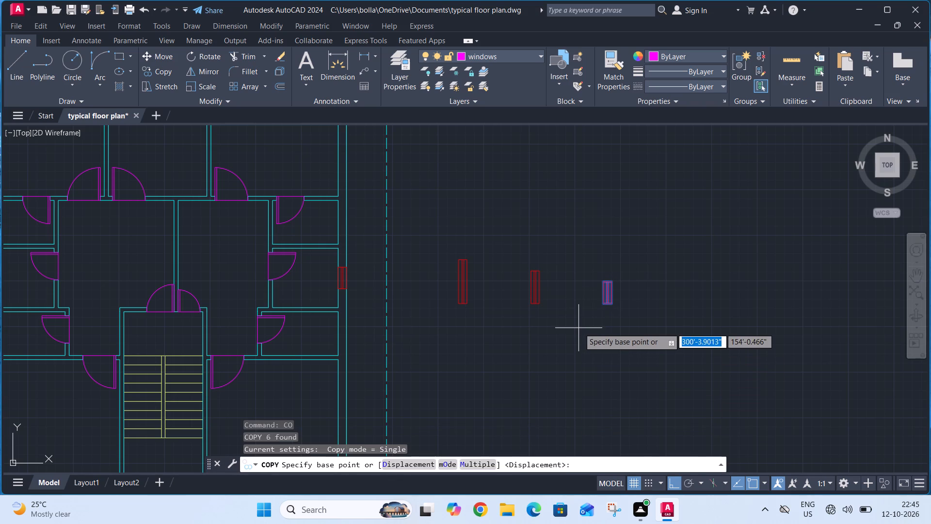
pyautogui.click(482, 460)
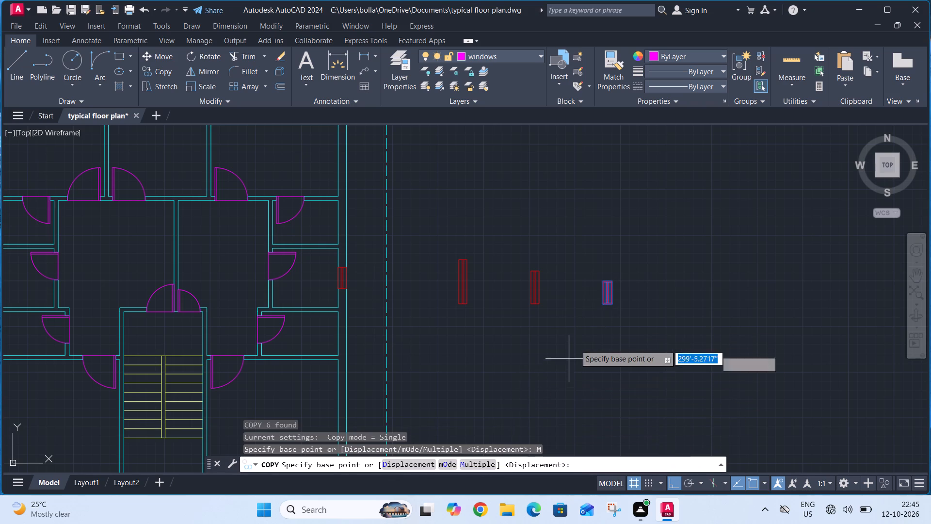
pyautogui.click(602, 293)
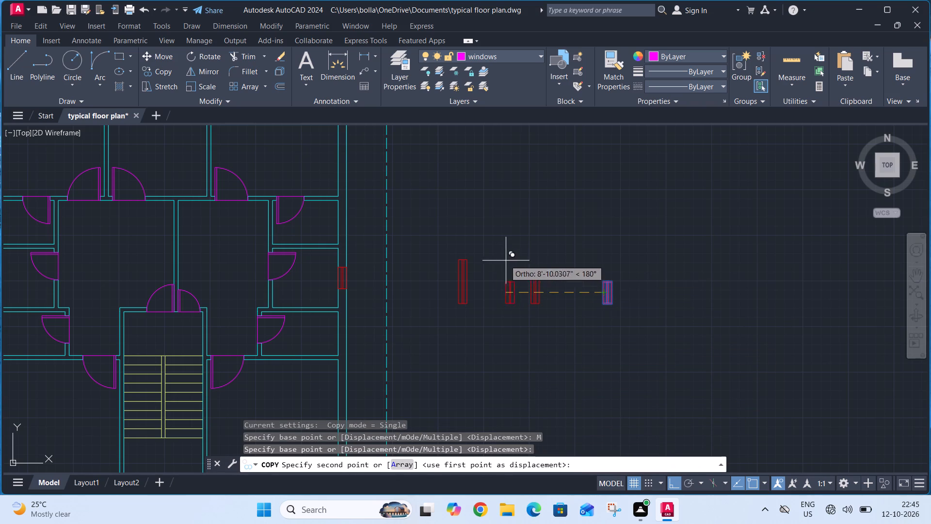
pyautogui.click(338, 222)
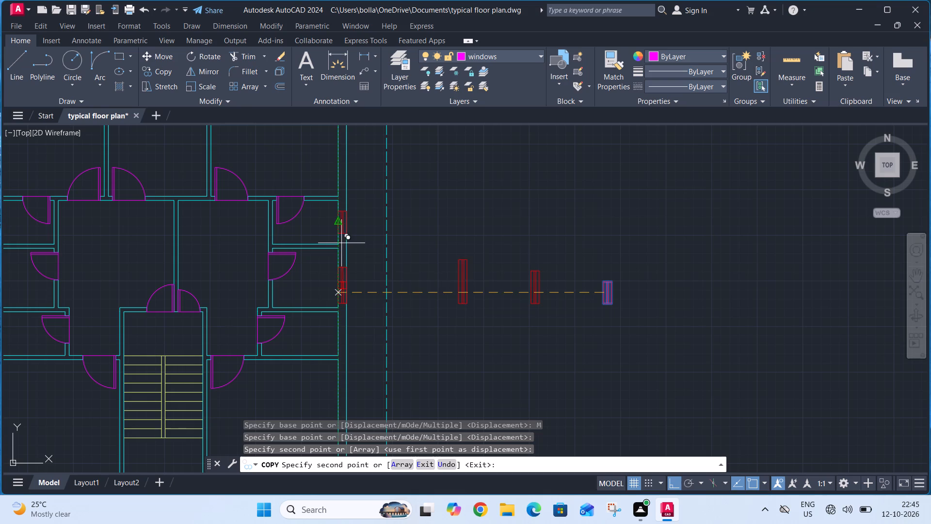
pyautogui.click(340, 331)
# Place three more copies of the 2' window in the west exterior wall, one centred on each small room.
pyautogui.scroll(-2, 401, 283)
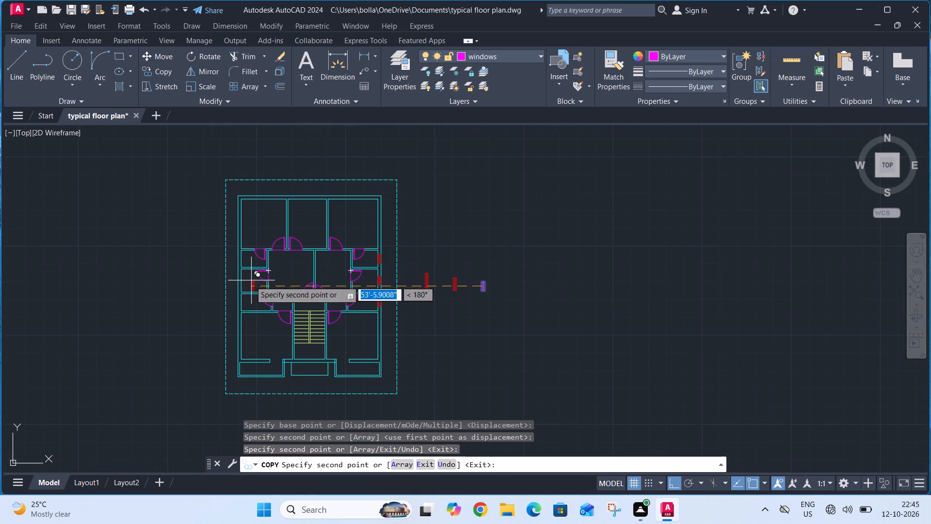
pyautogui.scroll(4, 241, 281)
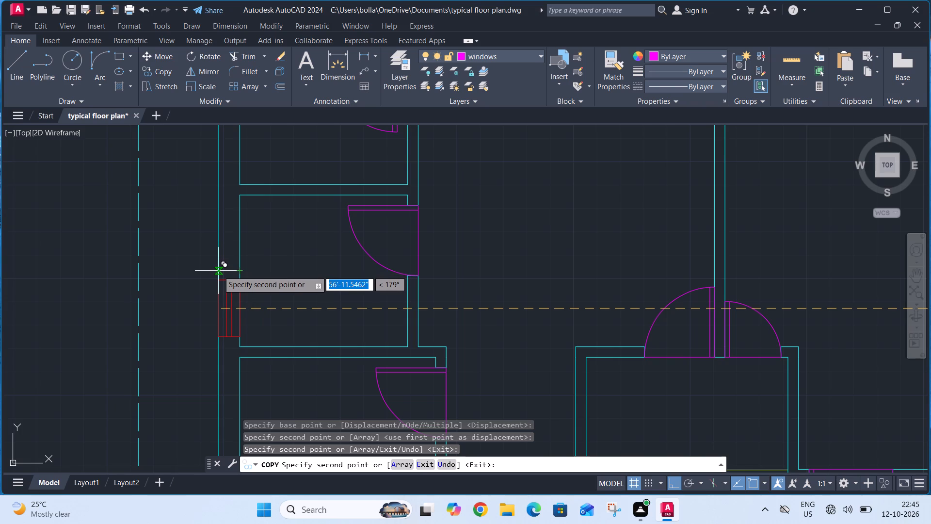
pyautogui.click(219, 271)
pyautogui.scroll(-2, 242, 239)
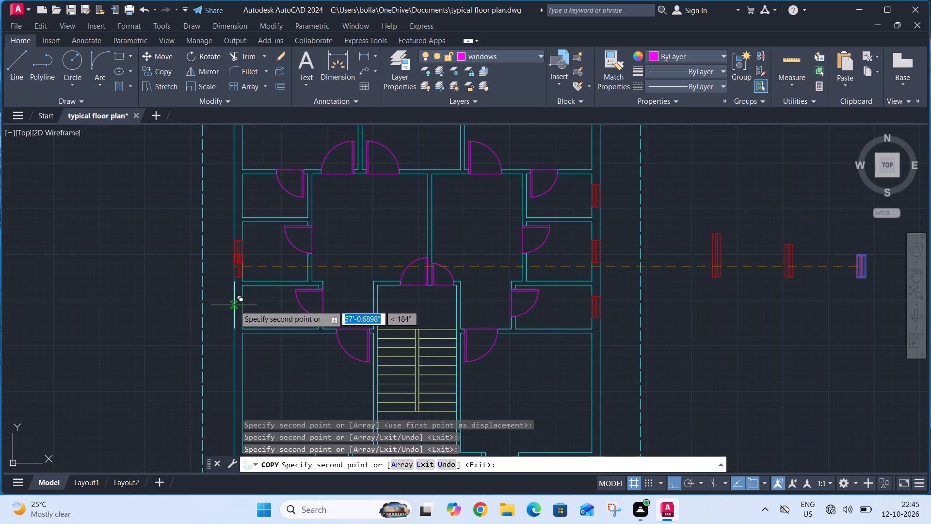
pyautogui.click(236, 307)
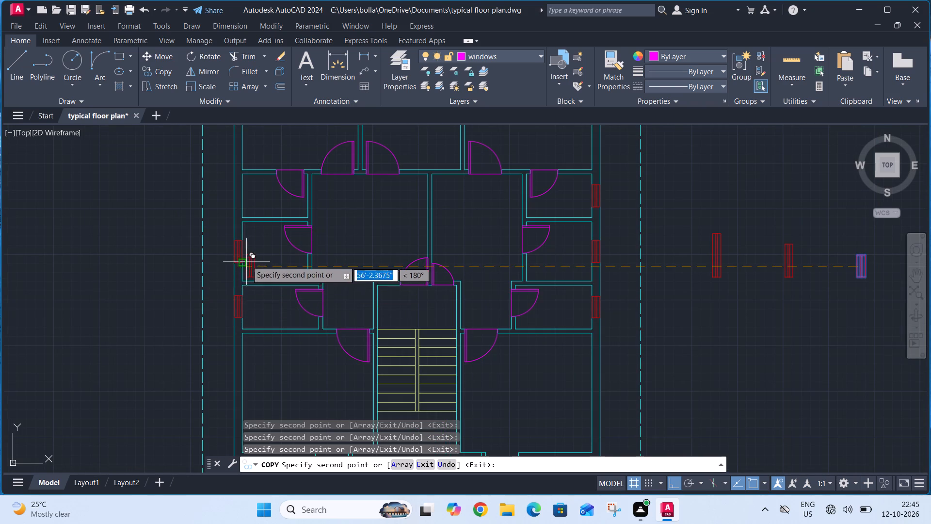
pyautogui.scroll(-1, 247, 260)
pyautogui.scroll(4, 246, 216)
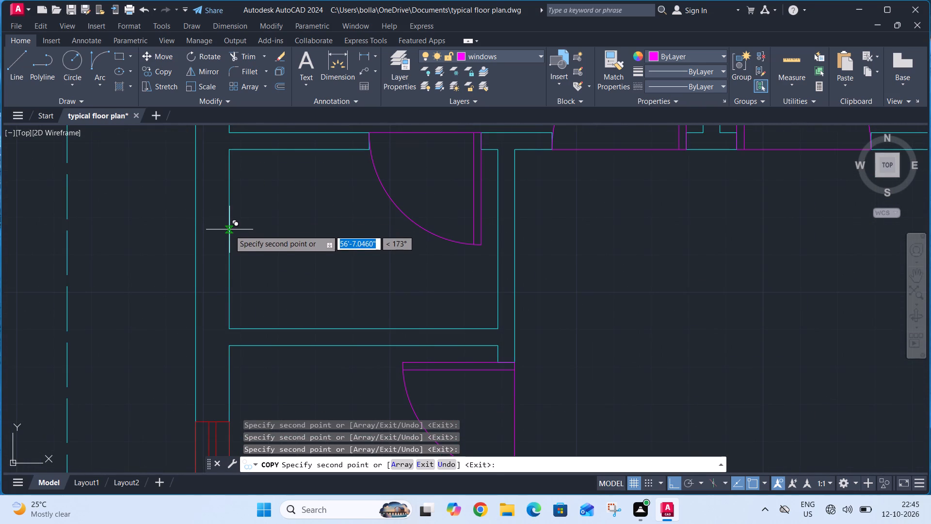
pyautogui.click(196, 240)
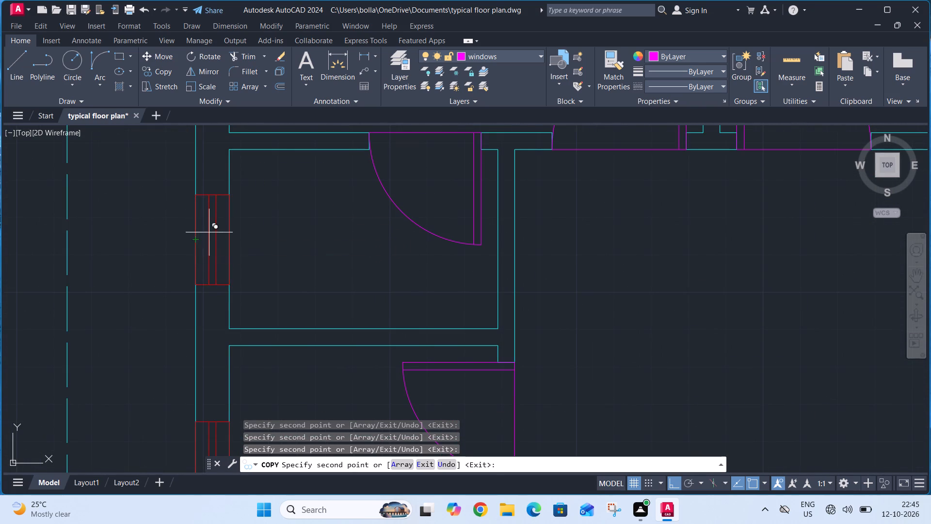
pyautogui.scroll(-3, 232, 229)
pyautogui.press('Escape')
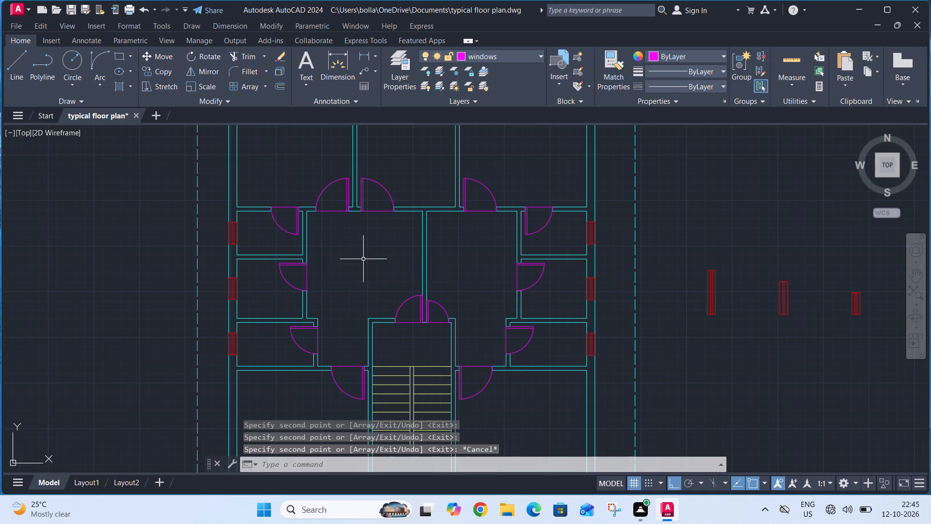
# Copy the 3' window symbol in multiple mode into the east and west exterior walls, centred on the northern corner rooms.
pyautogui.scroll(-2, 471, 245)
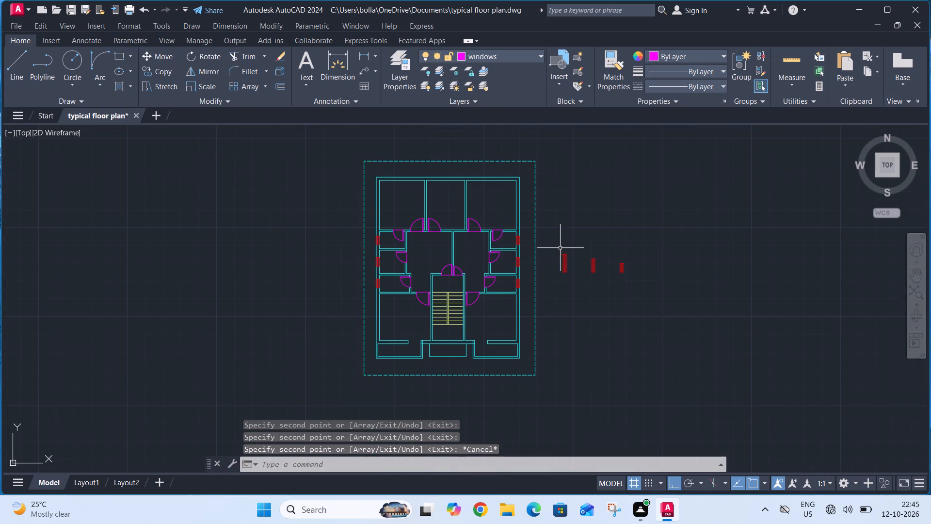
pyautogui.scroll(1, 566, 254)
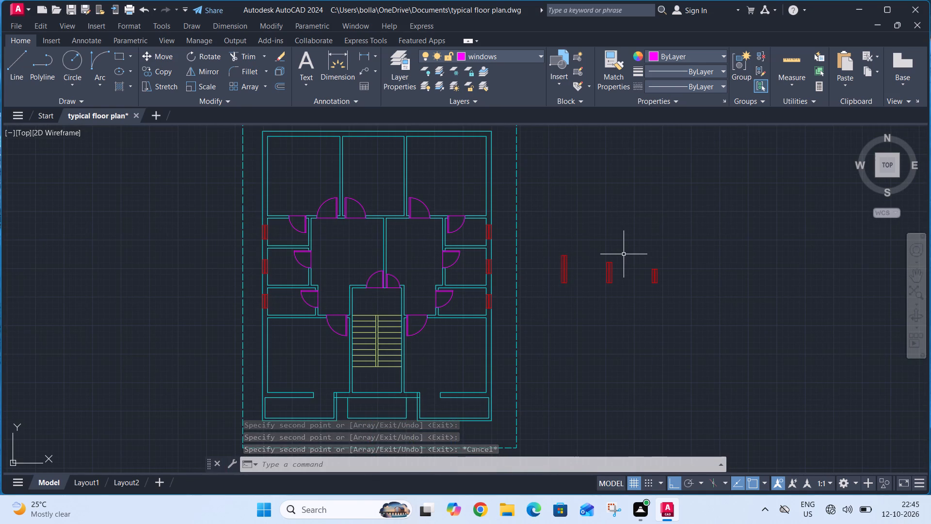
pyautogui.scroll(2, 626, 263)
pyautogui.click(625, 248)
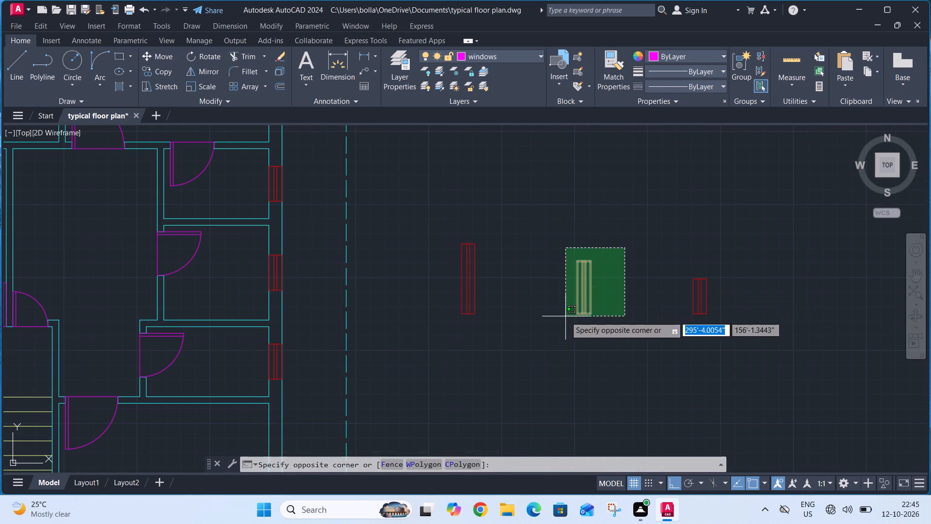
pyautogui.click(565, 316)
pyautogui.press('c')
pyautogui.press('o')
pyautogui.press('space')
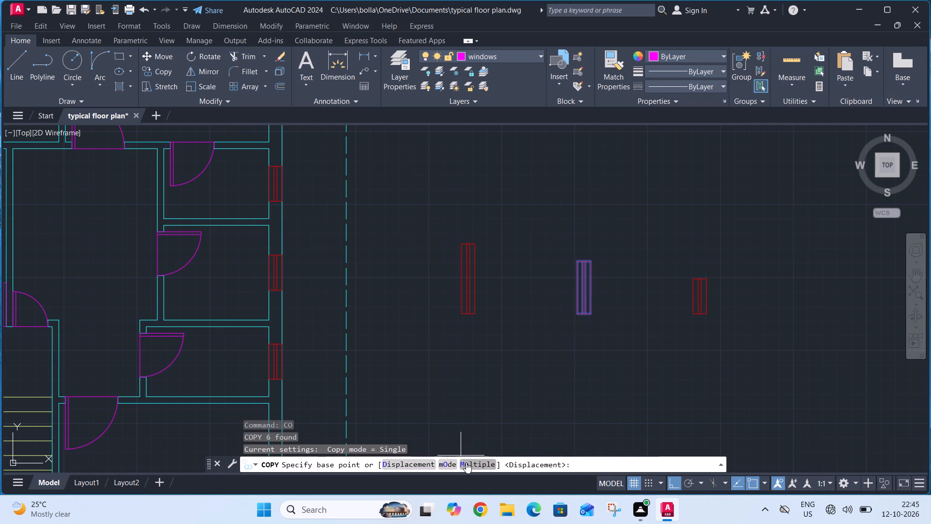
pyautogui.click(466, 462)
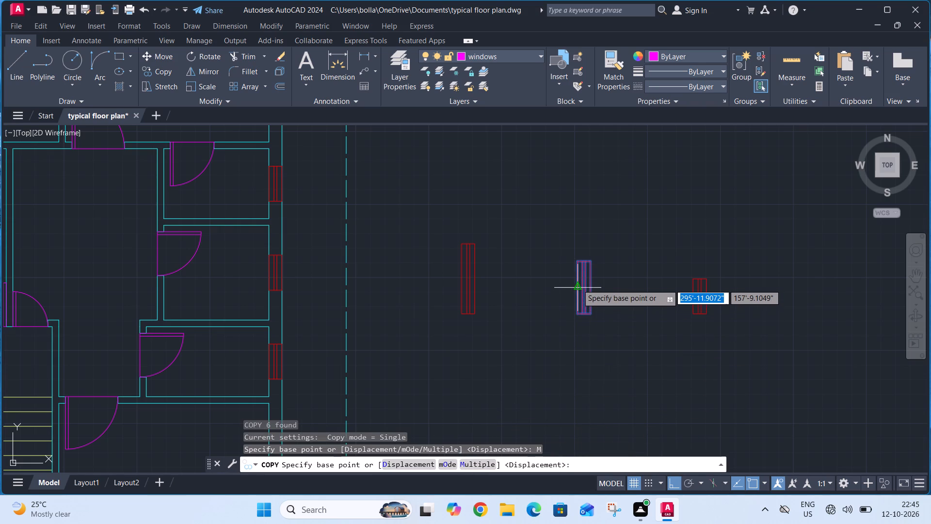
pyautogui.click(578, 284)
pyautogui.scroll(-3, 610, 287)
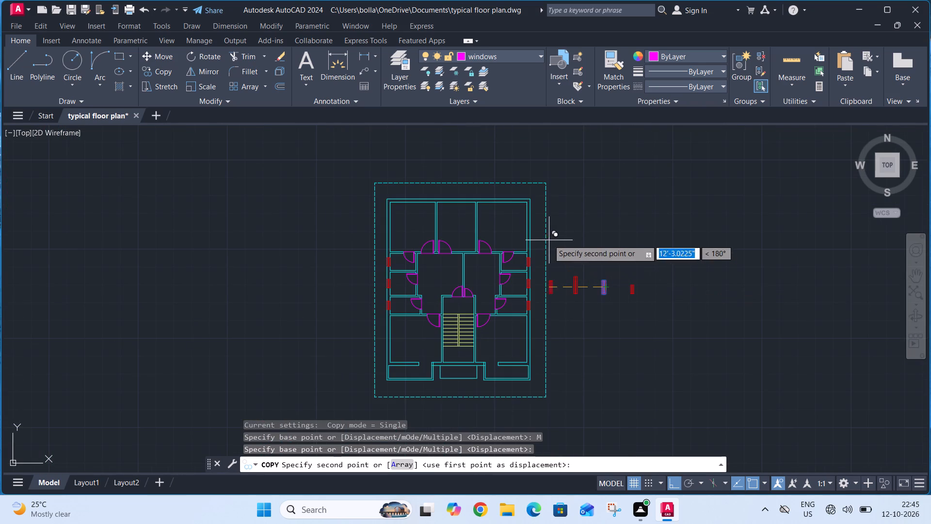
pyautogui.scroll(2, 529, 229)
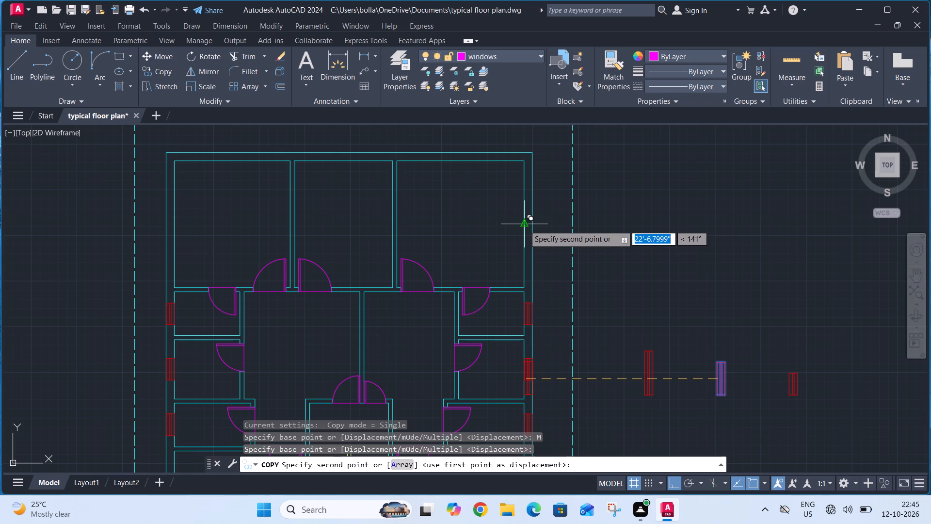
pyautogui.click(524, 225)
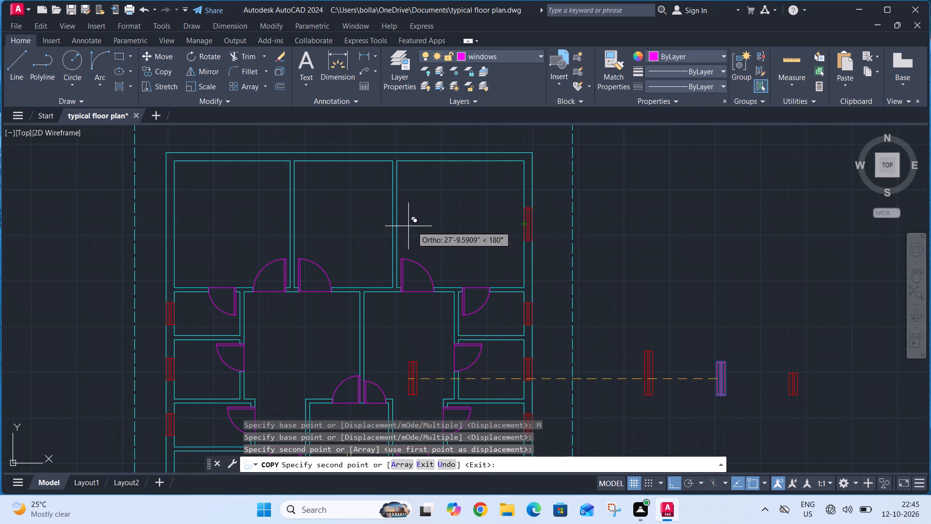
pyautogui.click(166, 225)
# Place 3' window copies at the large southern rooms, in the west exterior wall and against the east exterior wall's outer face.
pyautogui.scroll(-2, 195, 213)
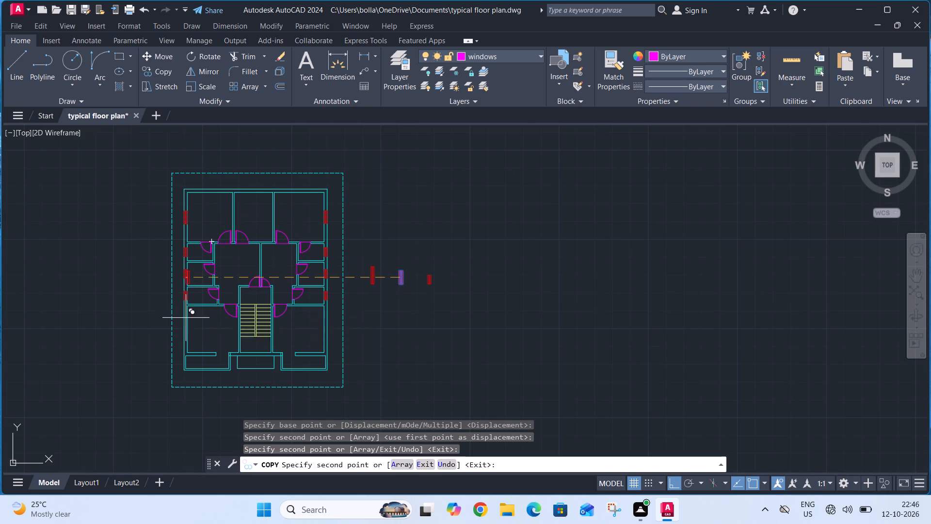
pyautogui.scroll(4, 180, 332)
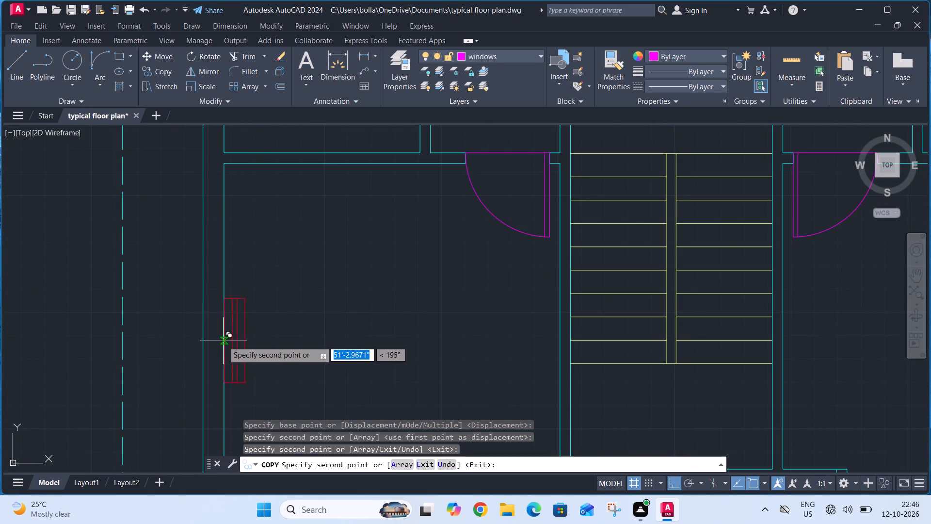
pyautogui.scroll(-2, 231, 306)
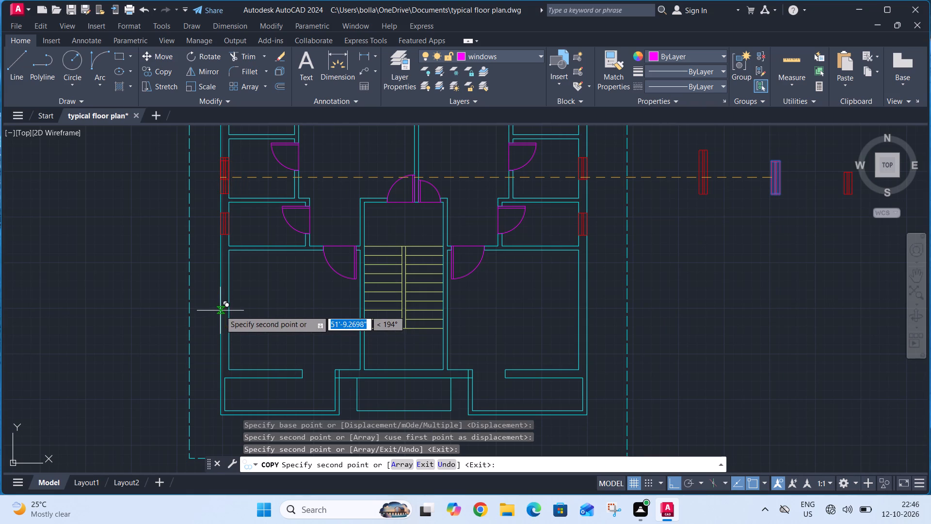
pyautogui.click(220, 311)
pyautogui.scroll(-2, 236, 303)
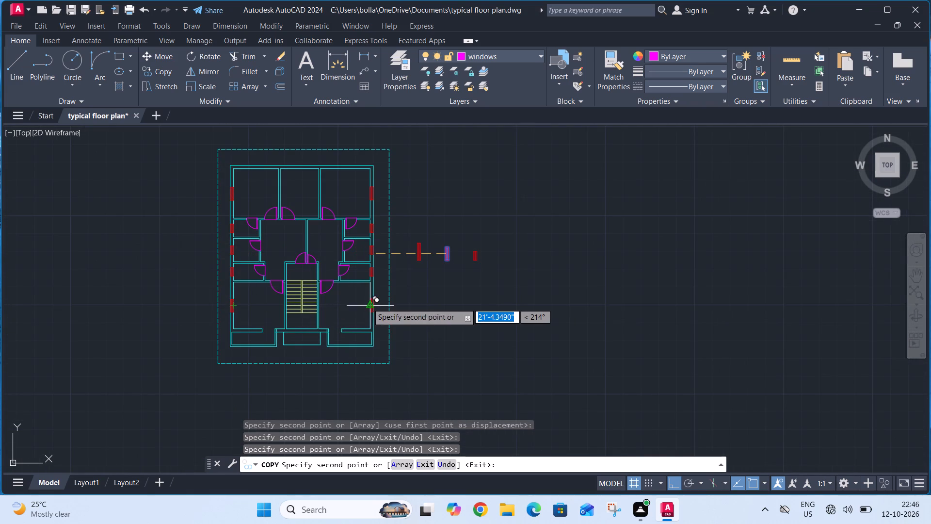
pyautogui.scroll(3, 368, 303)
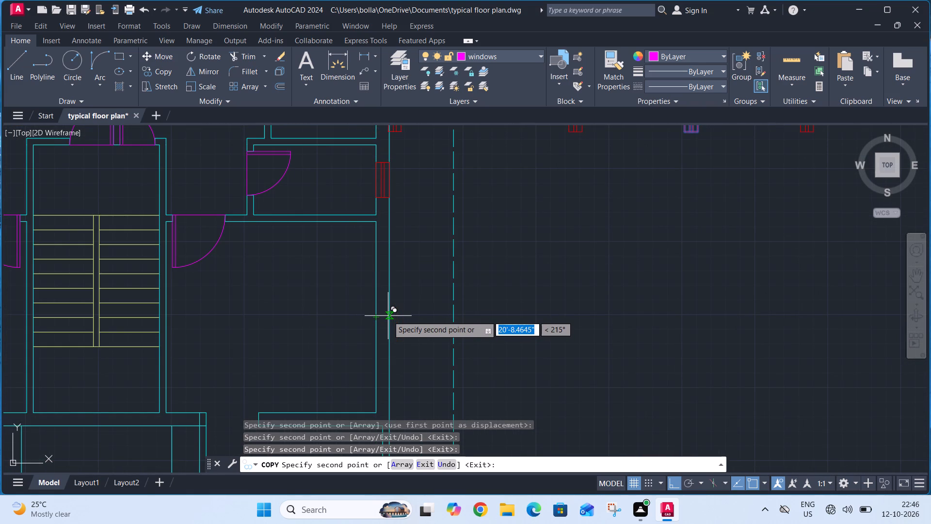
pyautogui.click(388, 317)
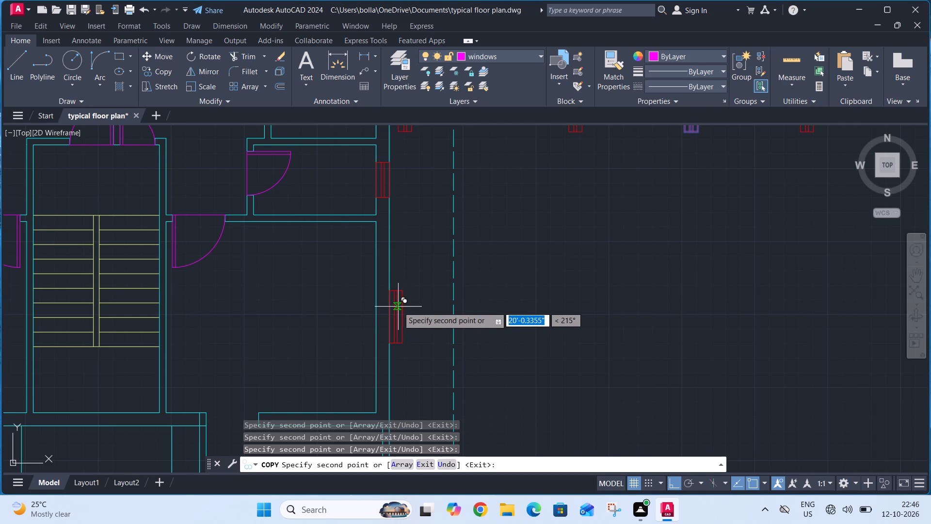
pyautogui.press('Escape')
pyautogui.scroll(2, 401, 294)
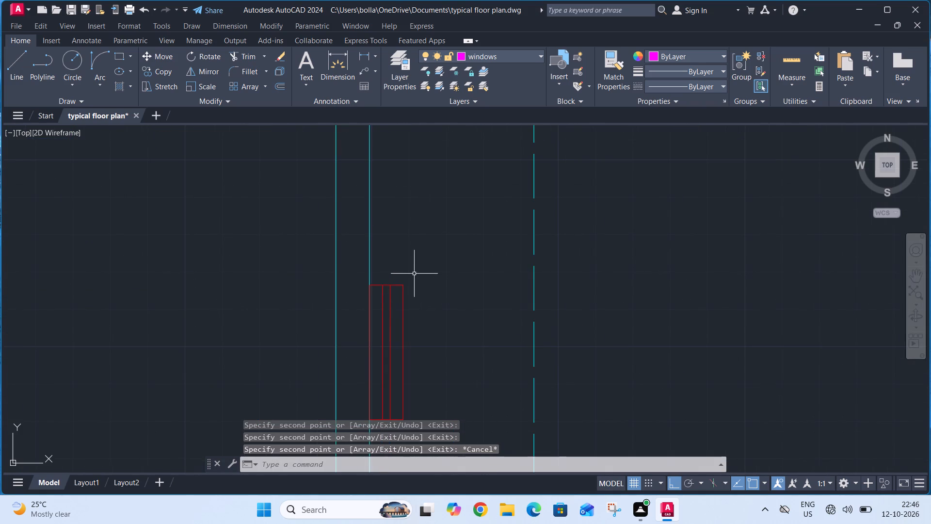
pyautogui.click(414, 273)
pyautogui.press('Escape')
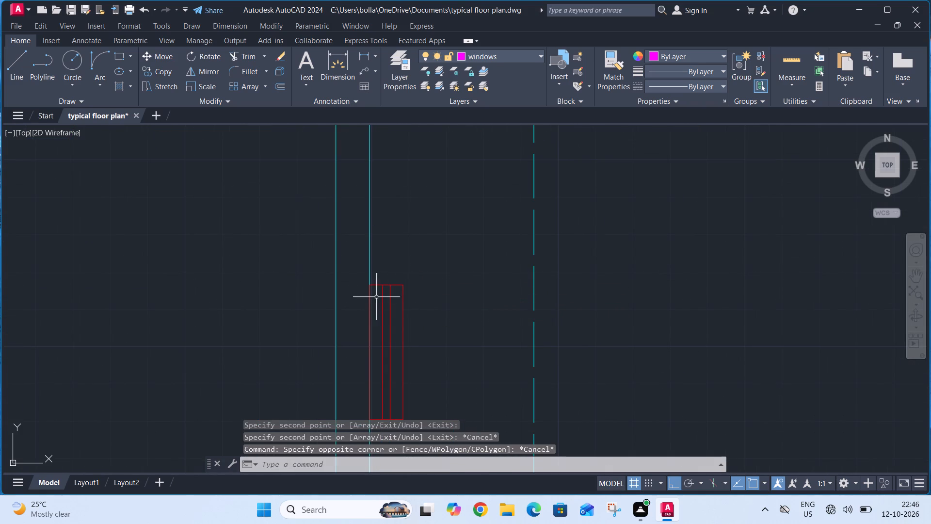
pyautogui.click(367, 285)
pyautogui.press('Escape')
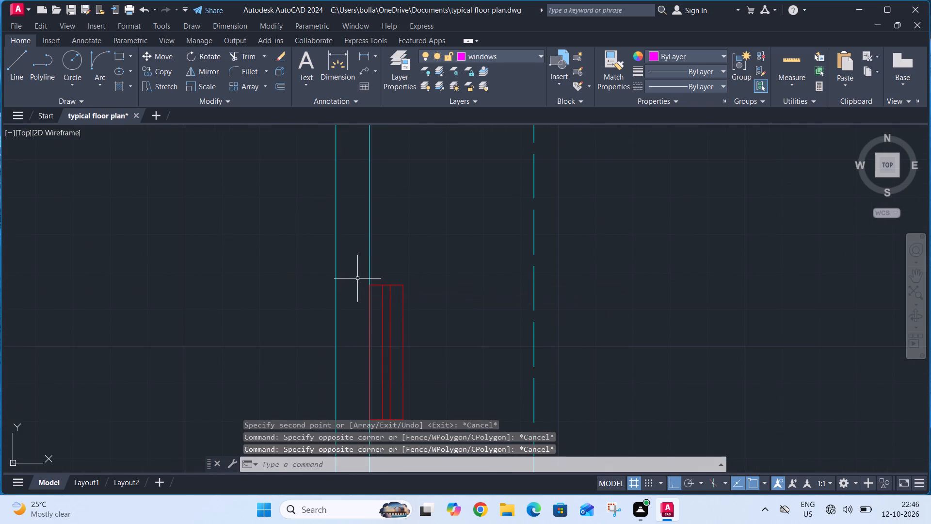
# Move the 3' window beside the large southeastern room 9" west so it sits within the east exterior wall.
pyautogui.click(357, 278)
pyautogui.scroll(-1, 401, 303)
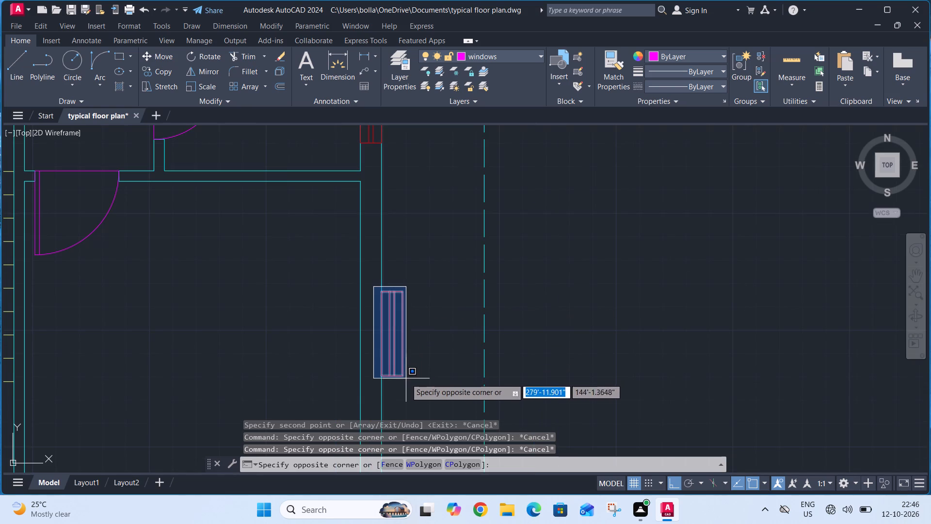
pyautogui.click(411, 384)
pyautogui.press('m')
pyautogui.press('space')
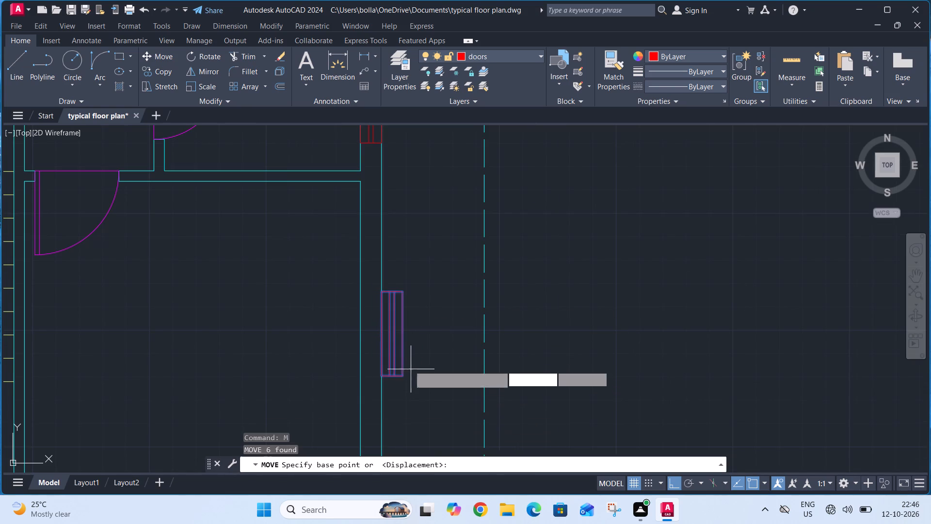
pyautogui.click(380, 332)
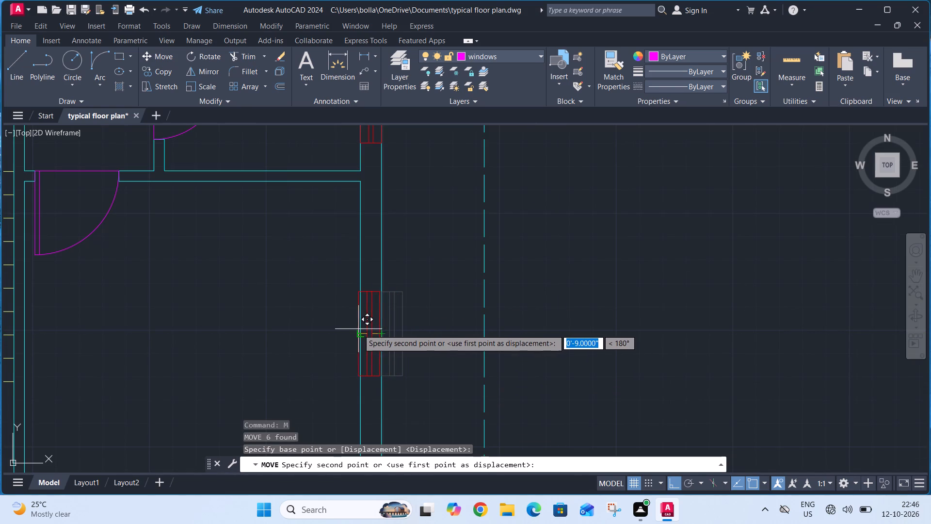
pyautogui.click(358, 332)
pyautogui.scroll(-3, 395, 309)
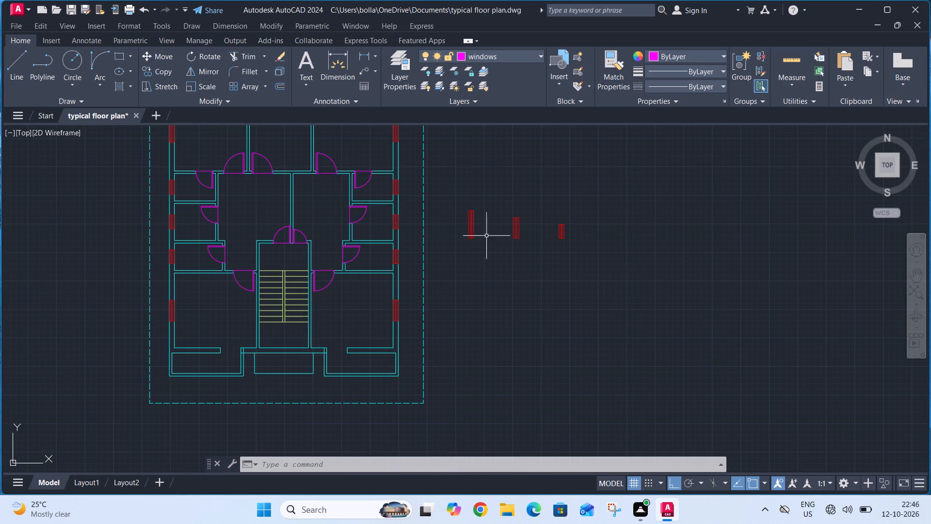
# Rotate the loose 3' window symbol beside the plan 90° so it lies horizontally.
pyautogui.click(535, 214)
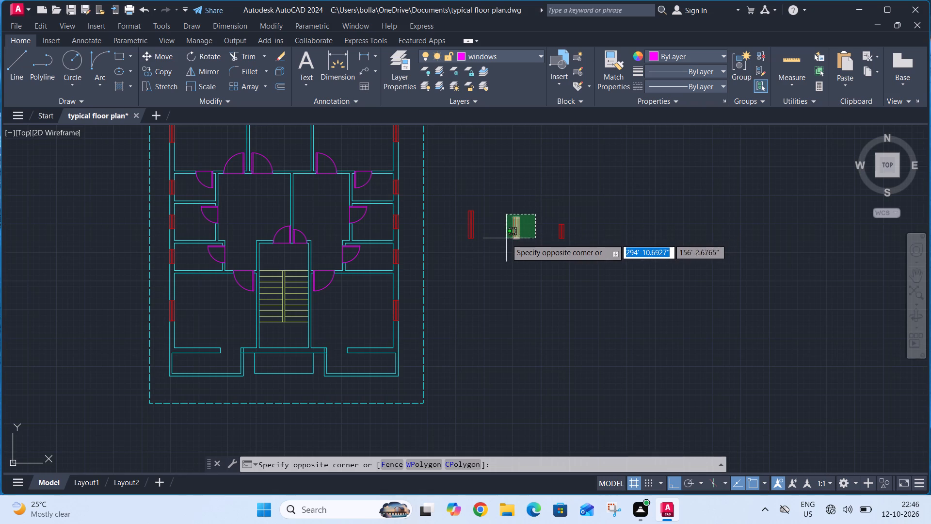
pyautogui.click(506, 242)
pyautogui.press('r')
pyautogui.press('o')
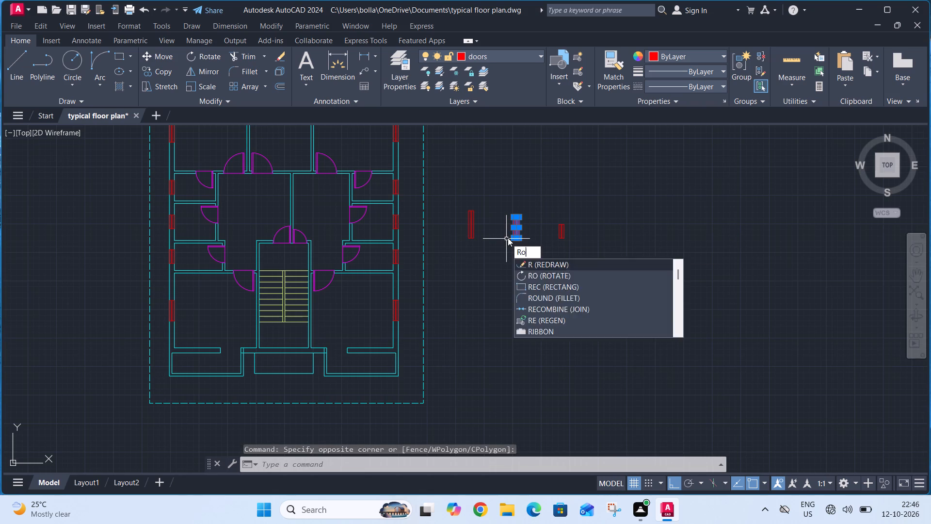
pyautogui.press('space')
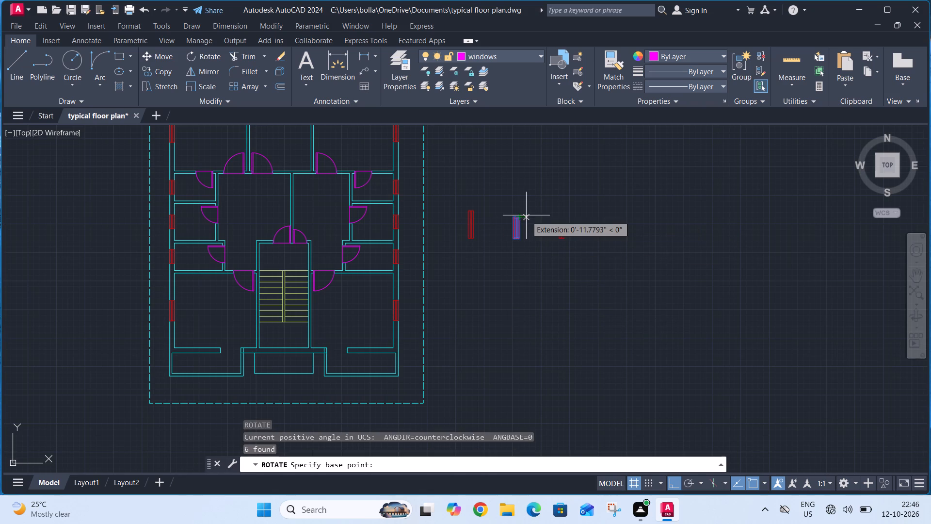
pyautogui.click(521, 218)
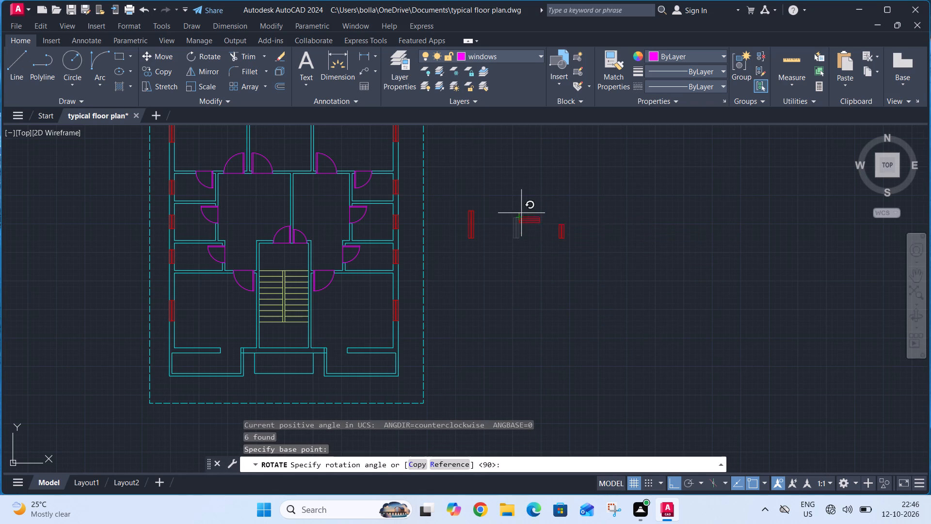
pyautogui.click(520, 199)
# Copy the horizontal 3' window symbol by its lower midpoint into the north exterior wall, centred on the northwestern room.
pyautogui.click(512, 204)
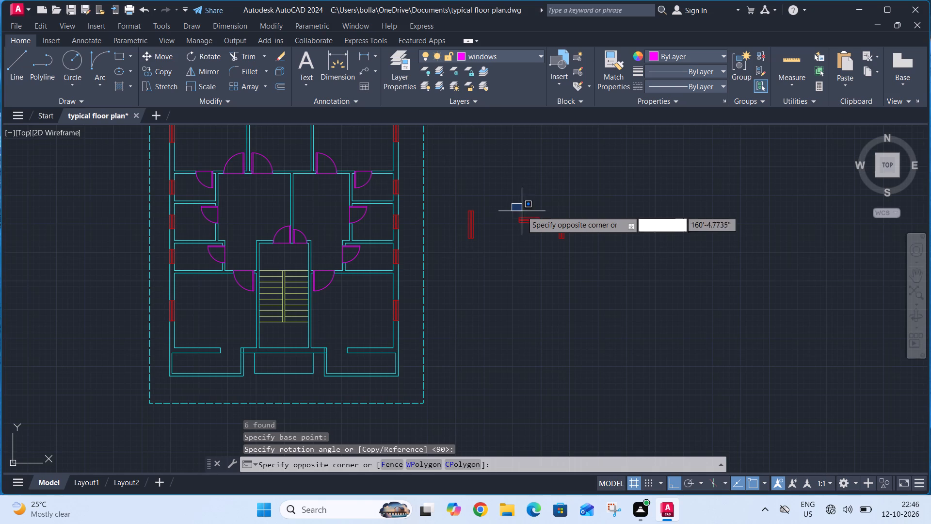
pyautogui.click(550, 232)
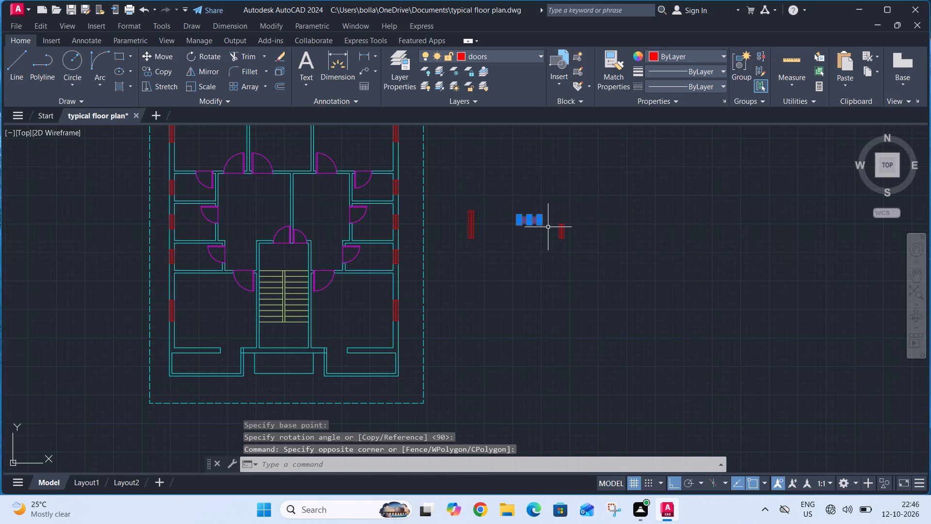
pyautogui.press('c')
pyautogui.press('o')
pyautogui.press('space')
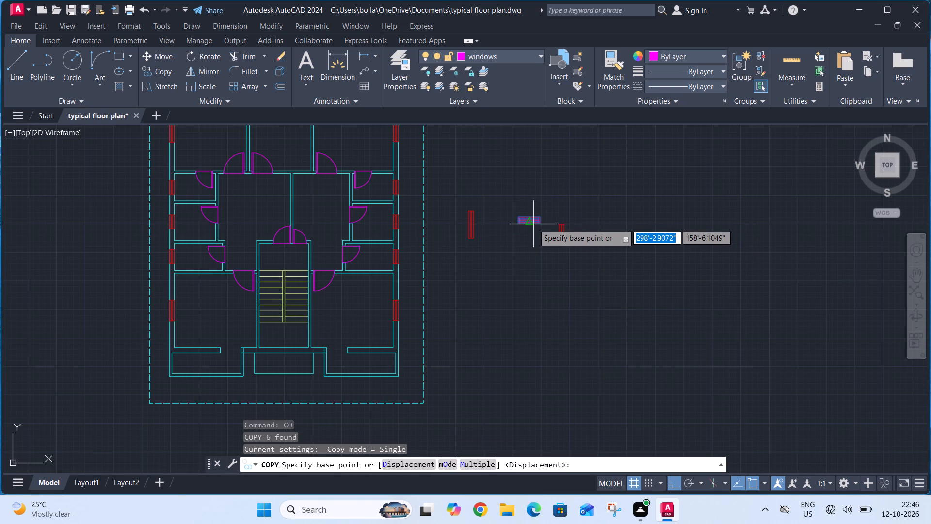
pyautogui.click(531, 225)
pyautogui.scroll(-3, 536, 214)
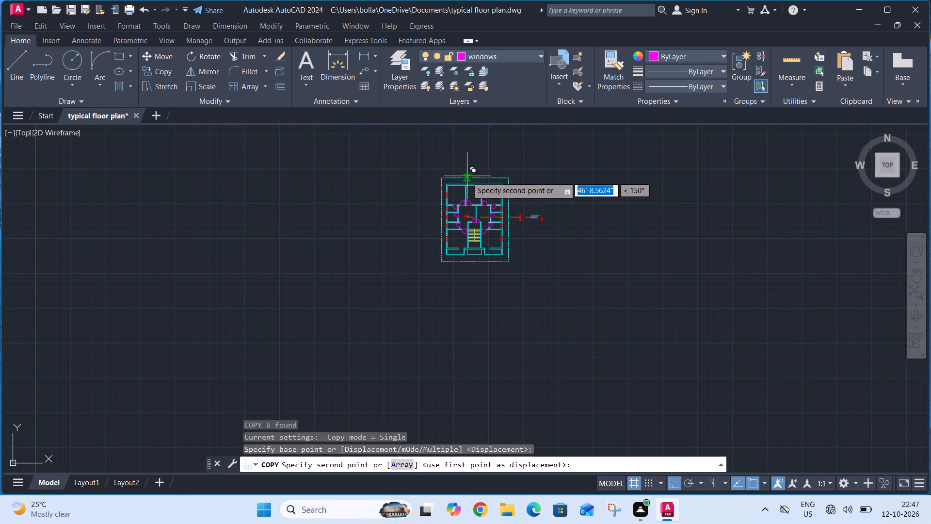
pyautogui.scroll(3, 459, 185)
pyautogui.click(447, 186)
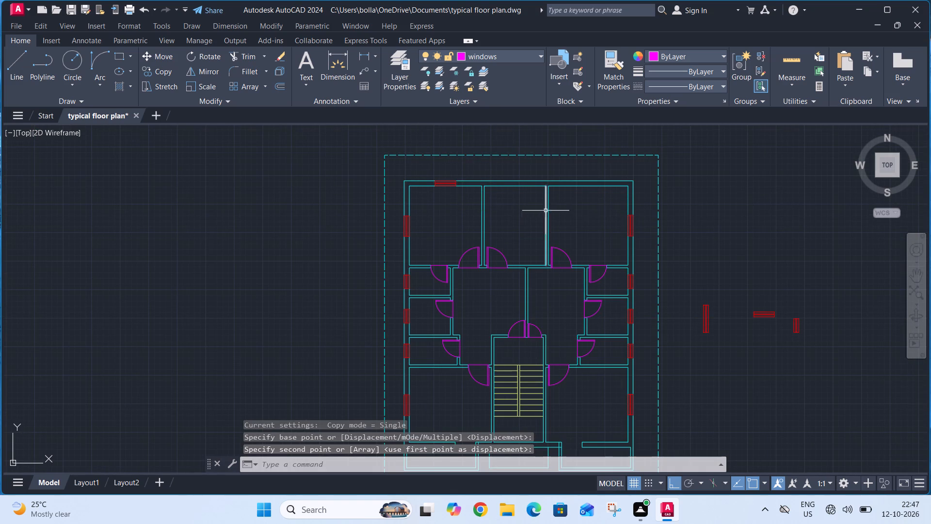
# Copy the horizontal 3' window in multiple mode into the north exterior wall, centred on the middle and northeastern rooms.
pyautogui.click(776, 302)
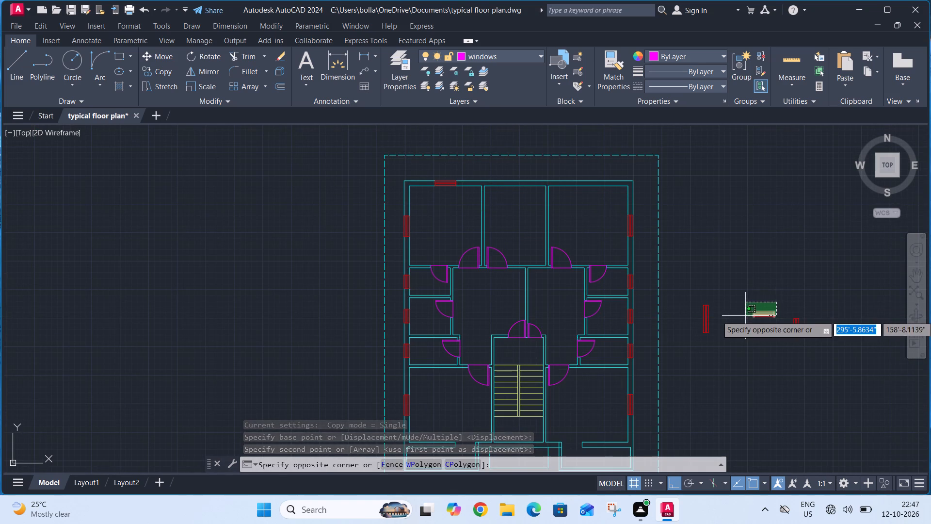
pyautogui.click(745, 321)
pyautogui.press('c')
pyautogui.write('o')
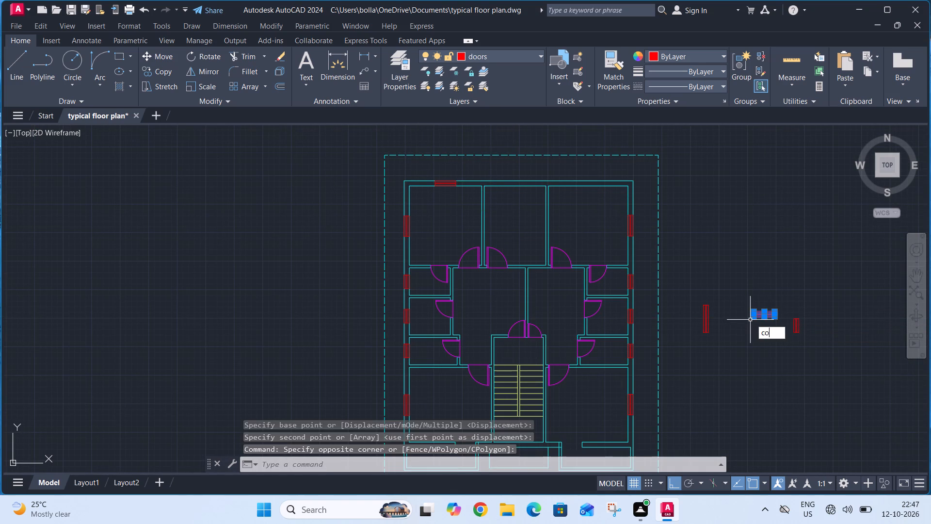
pyautogui.press('space')
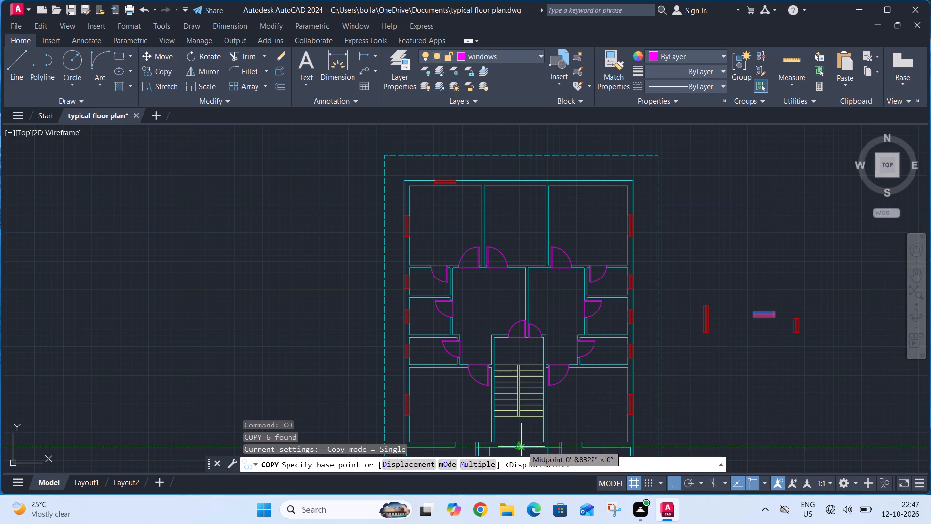
pyautogui.click(483, 468)
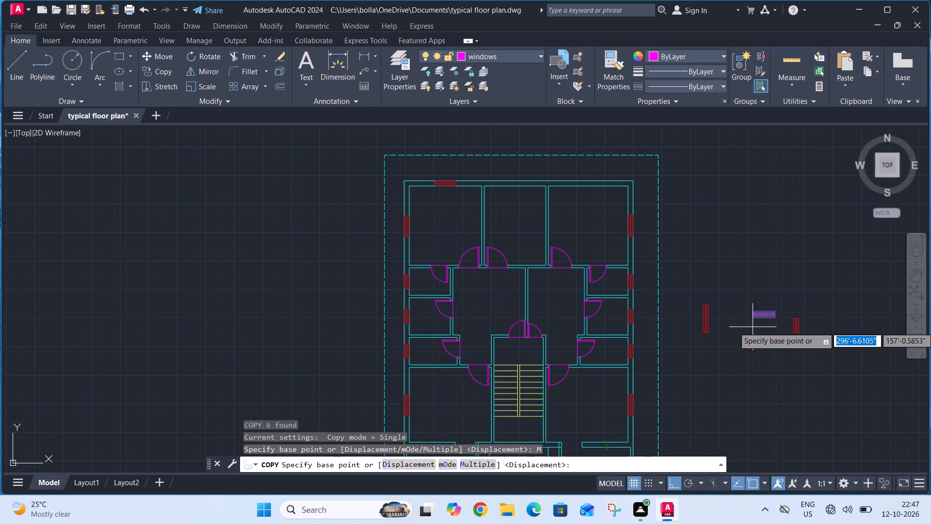
pyautogui.scroll(3, 777, 312)
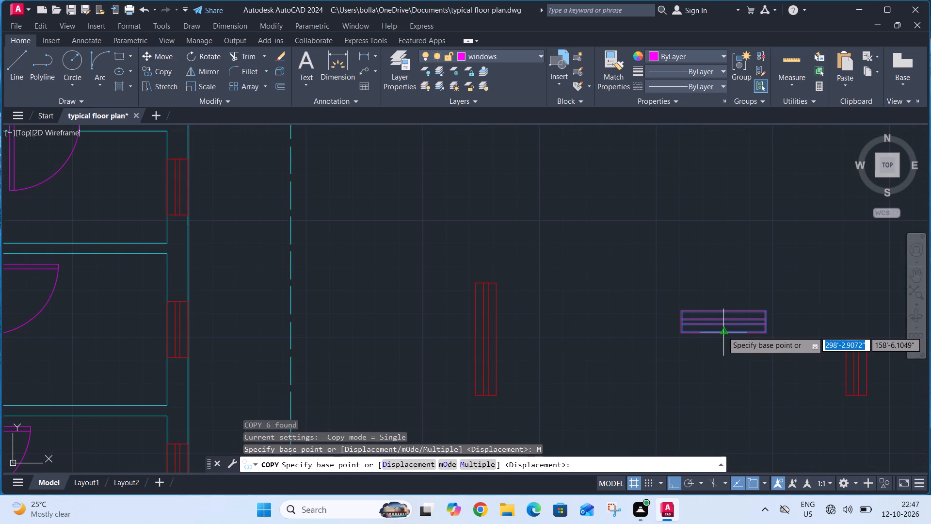
pyautogui.click(722, 331)
pyautogui.scroll(-3, 735, 304)
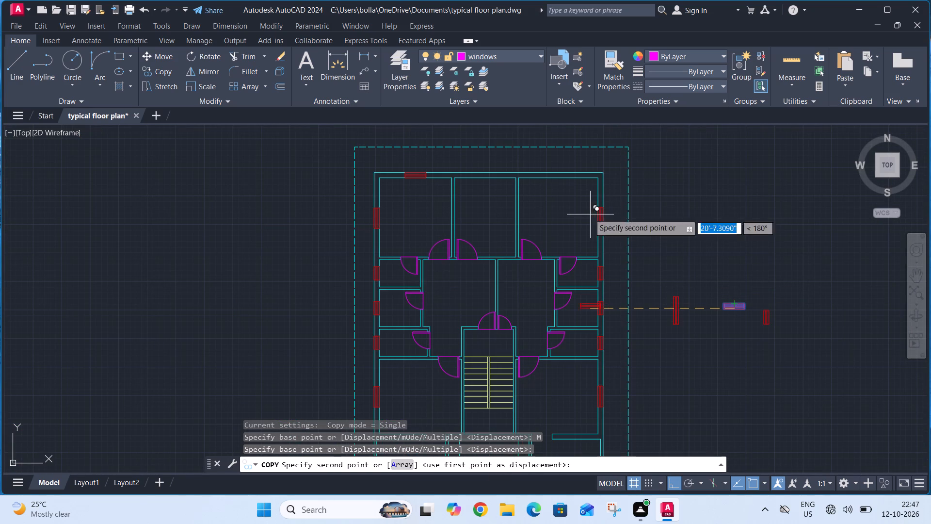
pyautogui.click(486, 176)
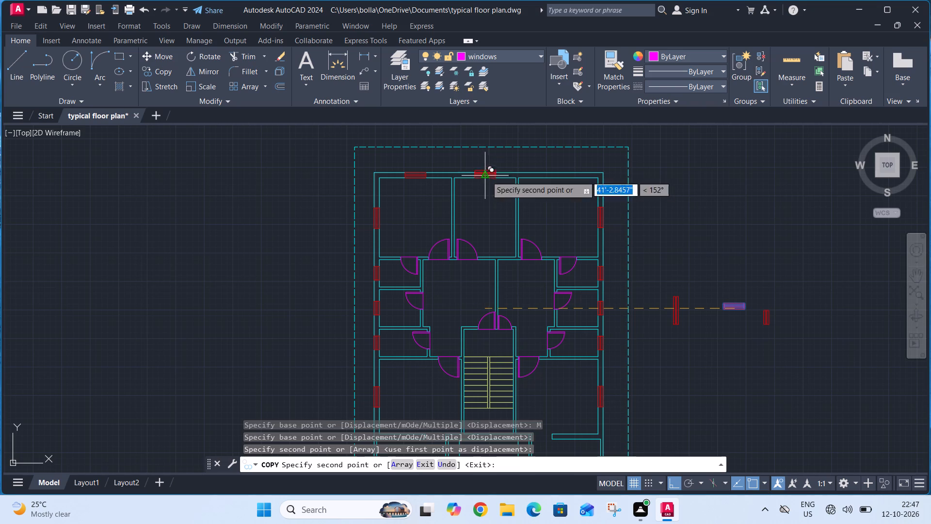
pyautogui.click(560, 179)
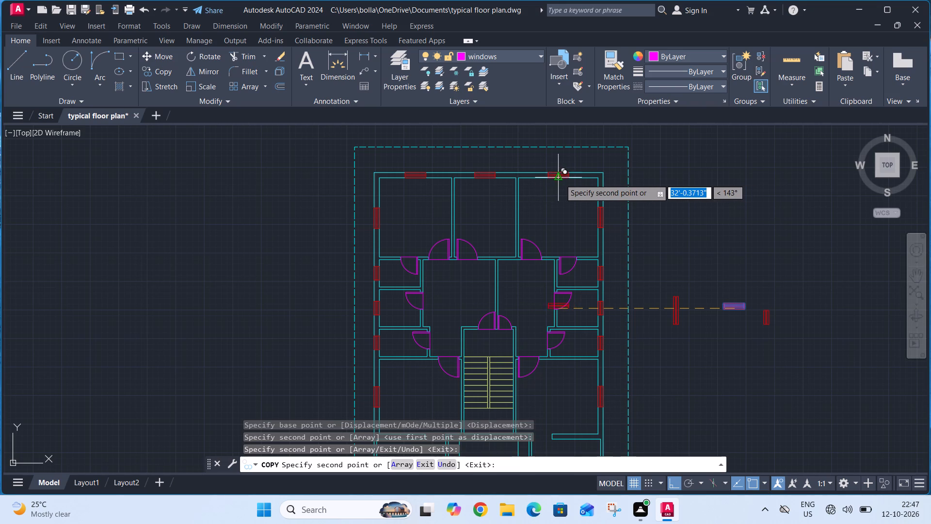
# Place two more 3' window copies at the midpoints of the short south wall segments of the large southeastern and southwestern rooms.
pyautogui.scroll(-3, 573, 160)
pyautogui.scroll(4, 573, 228)
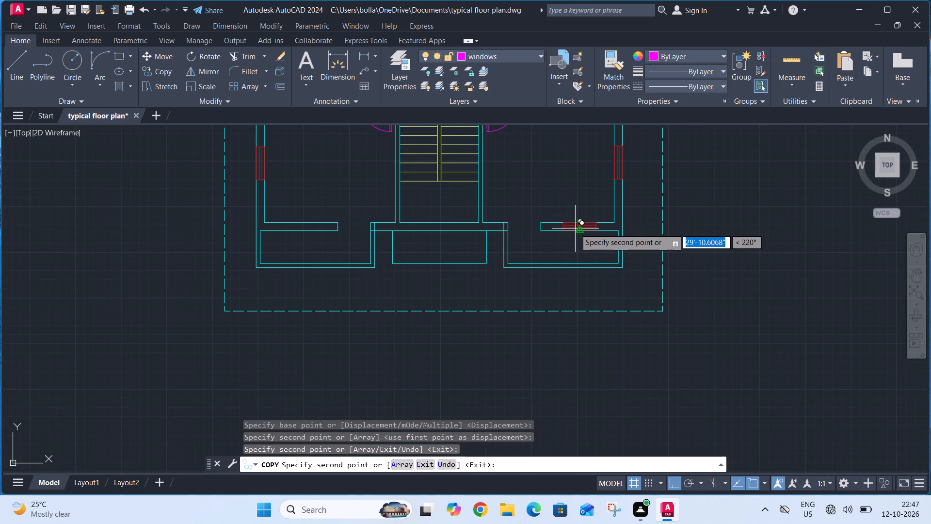
pyautogui.click(578, 229)
pyautogui.scroll(-2, 595, 222)
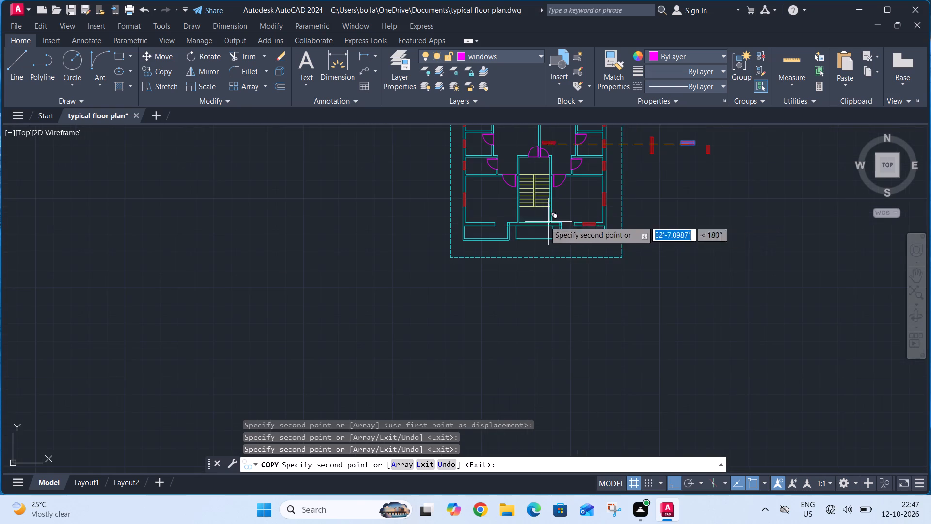
pyautogui.scroll(3, 485, 222)
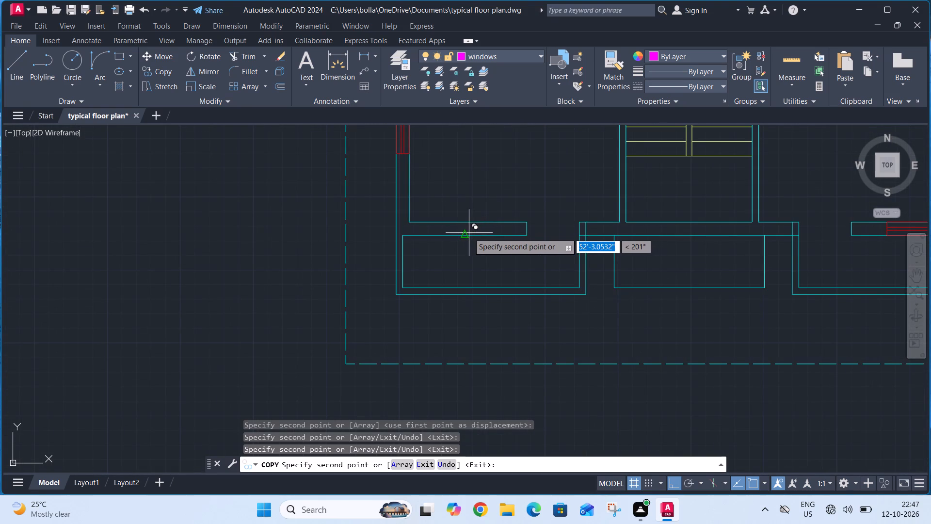
pyautogui.click(466, 233)
pyautogui.scroll(-1, 486, 232)
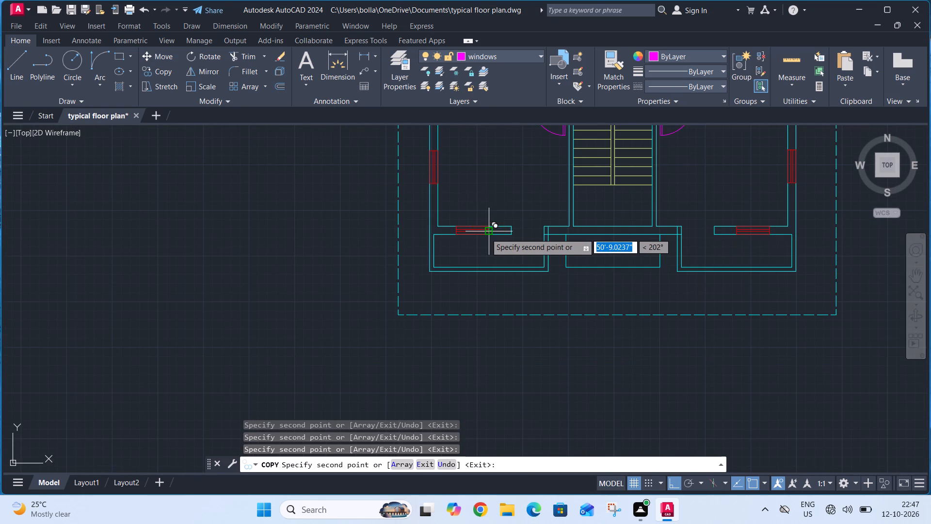
pyautogui.press('Escape')
# Rotate the loose 2' window symbol beside the plan about its east edge midpoint so it lies horizontally.
pyautogui.scroll(-3, 488, 233)
pyautogui.scroll(1, 640, 196)
pyautogui.moveTo(640, 196); pyautogui.dragTo(622, 223, button='middle')
pyautogui.scroll(1, 627, 205)
pyautogui.click(627, 197)
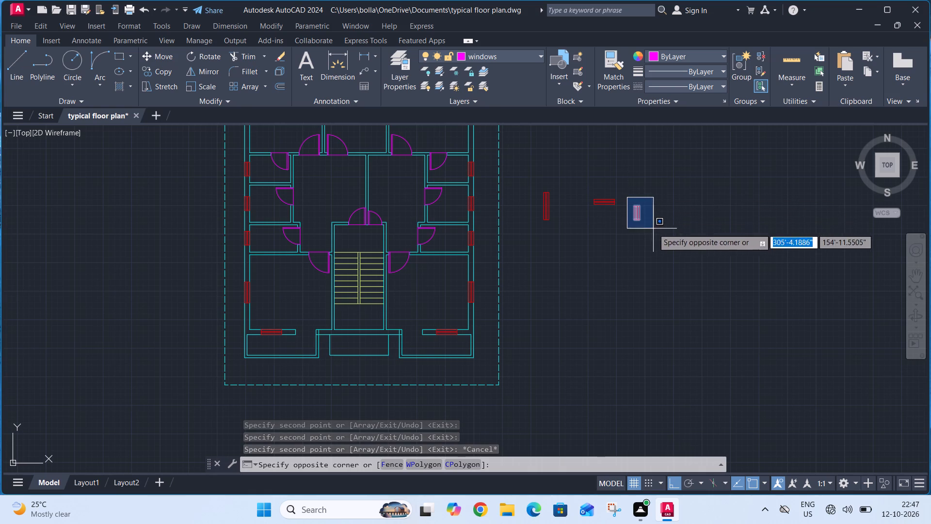
pyautogui.click(655, 234)
pyautogui.press('r')
pyautogui.press('o')
pyautogui.press('space')
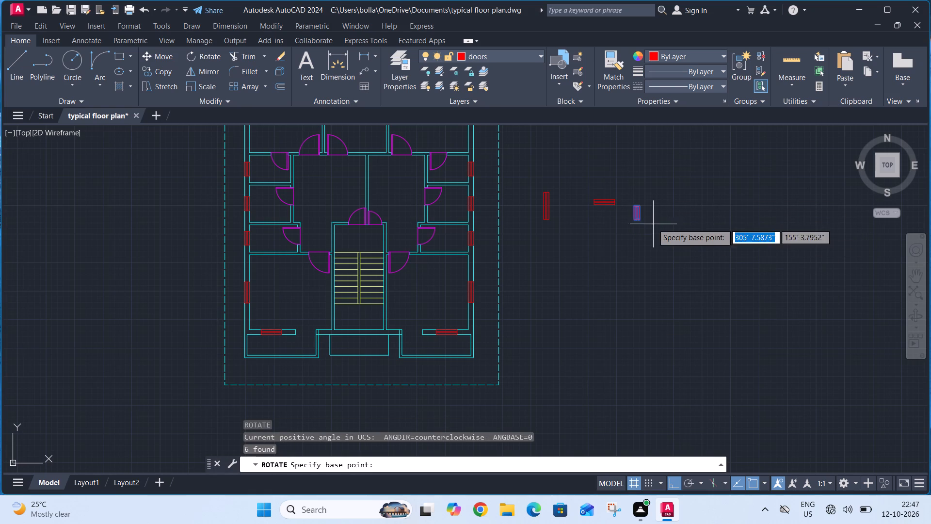
pyautogui.click(642, 213)
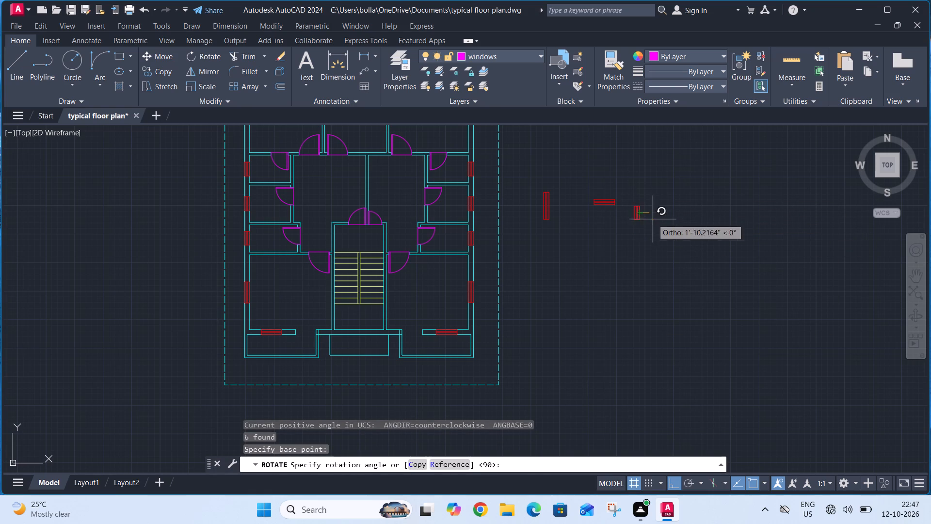
pyautogui.click(647, 246)
# Copy the horizontal 2' window symbol by its upper midpoint into the middle of the staircase's south wall.
pyautogui.click(630, 202)
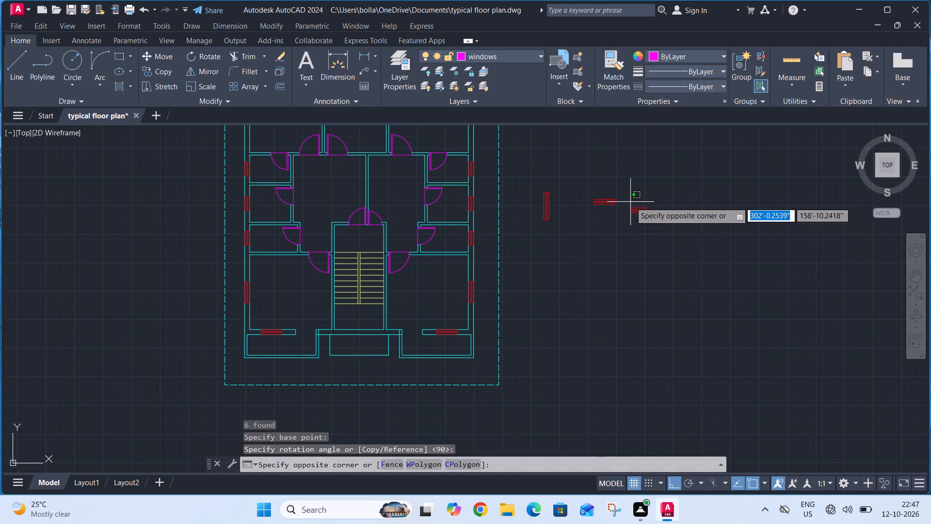
pyautogui.click(658, 229)
pyautogui.write('co')
pyautogui.press('space')
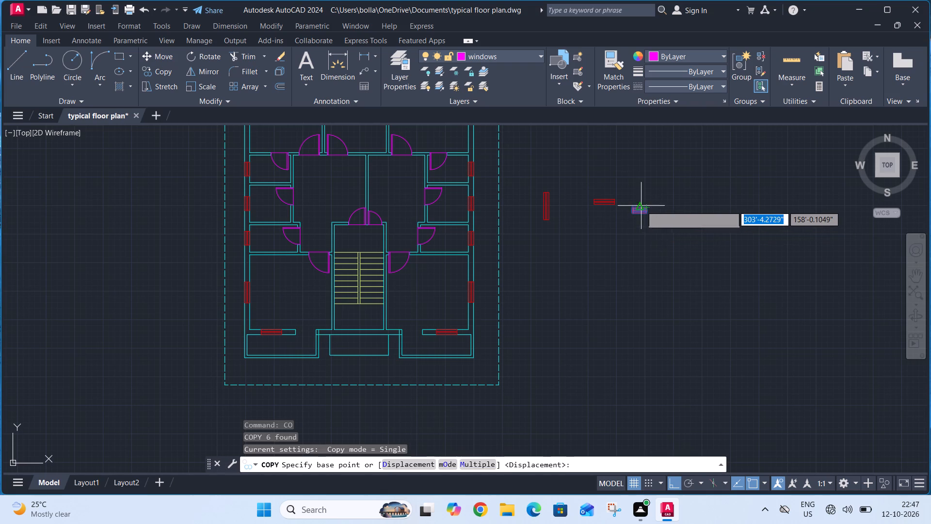
pyautogui.click(641, 205)
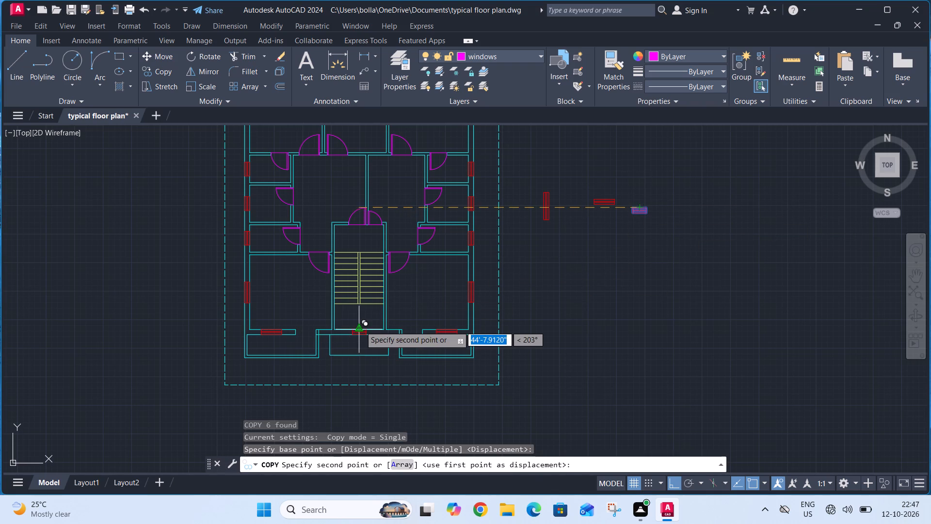
pyautogui.click(359, 328)
pyautogui.press('Escape')
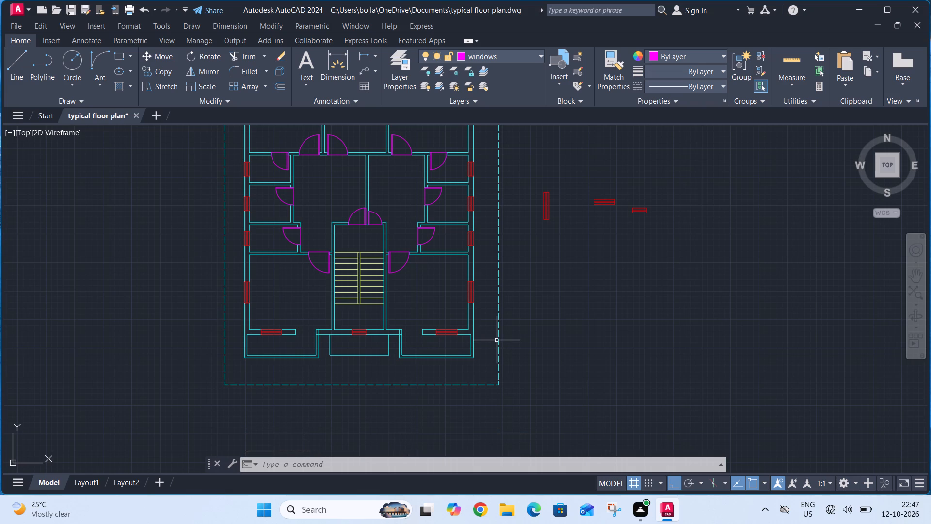
# Delete the three loose 4', 3' and 2' source window symbols east of the plan.
pyautogui.scroll(-2, 514, 305)
pyautogui.scroll(3, 523, 255)
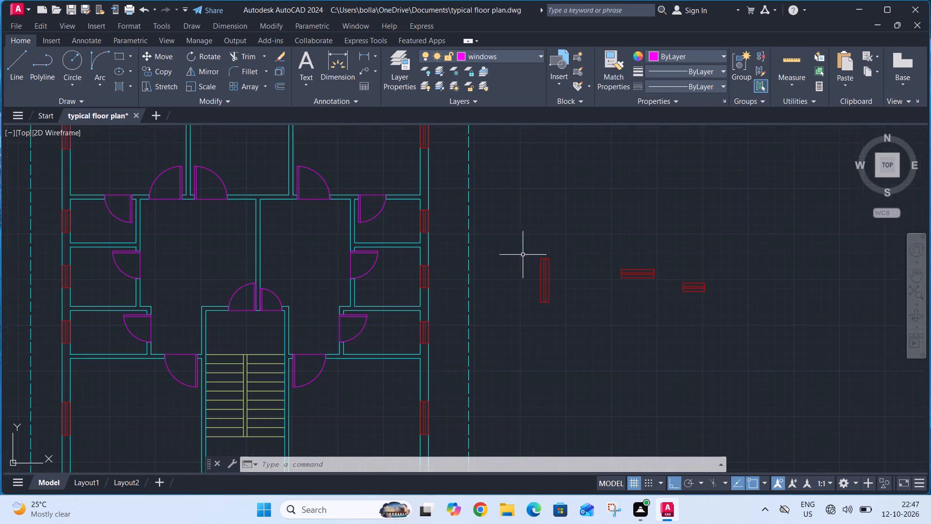
pyautogui.click(521, 246)
pyautogui.click(716, 348)
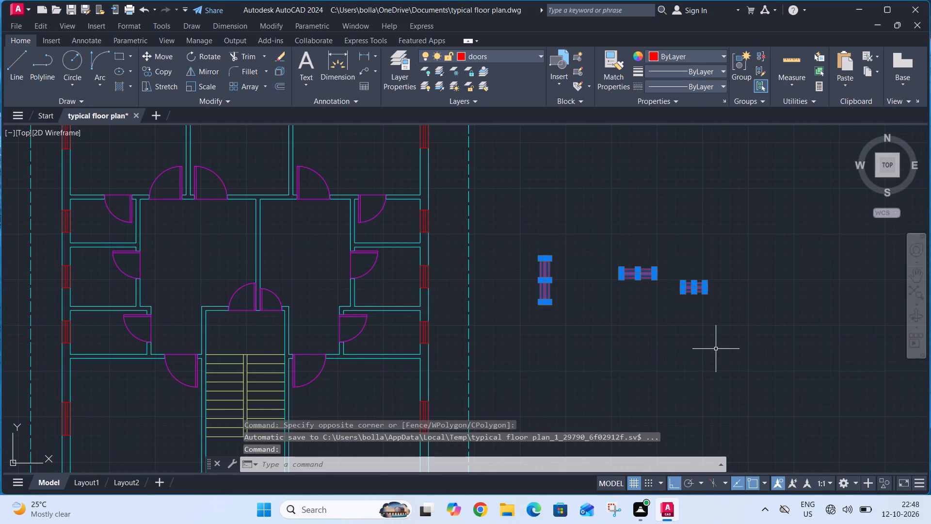
pyautogui.press('Delete')
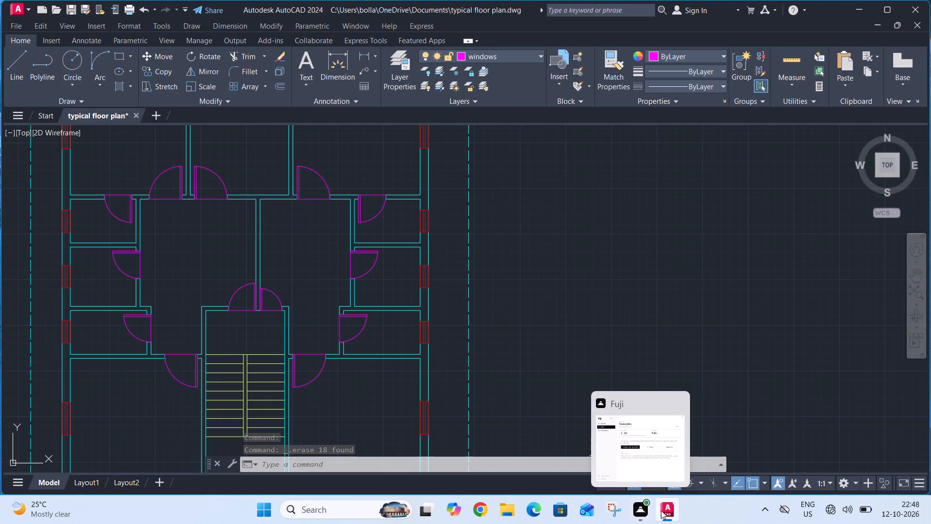
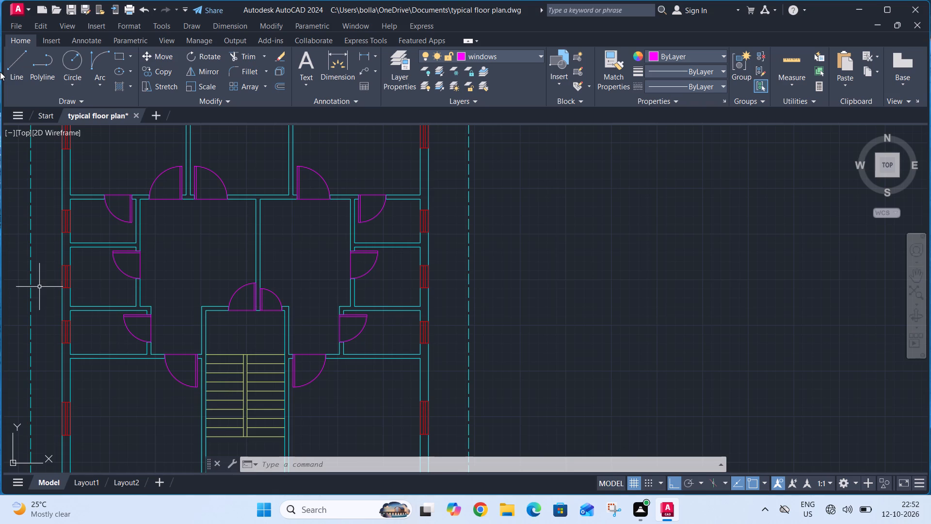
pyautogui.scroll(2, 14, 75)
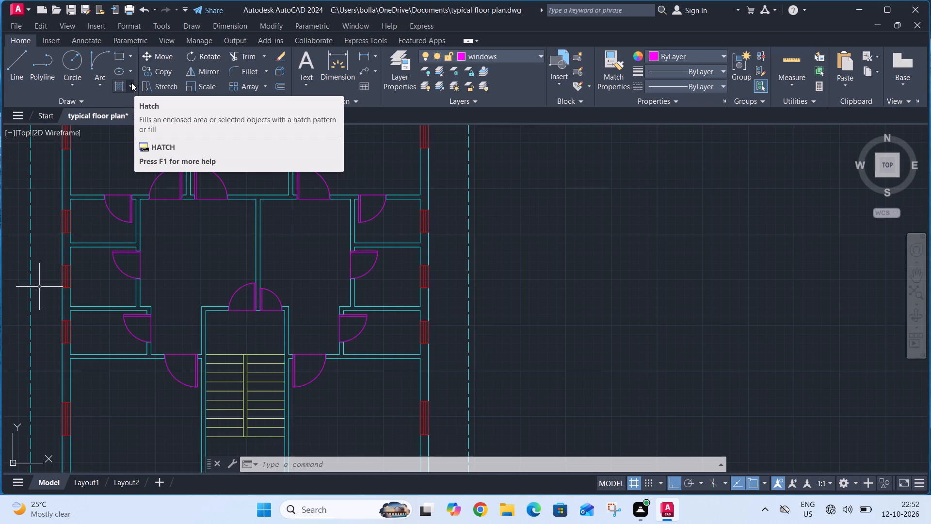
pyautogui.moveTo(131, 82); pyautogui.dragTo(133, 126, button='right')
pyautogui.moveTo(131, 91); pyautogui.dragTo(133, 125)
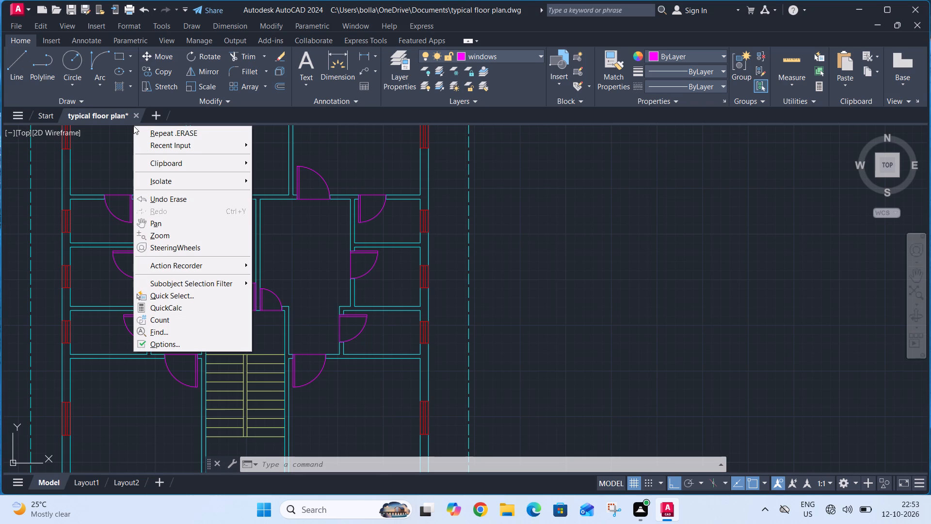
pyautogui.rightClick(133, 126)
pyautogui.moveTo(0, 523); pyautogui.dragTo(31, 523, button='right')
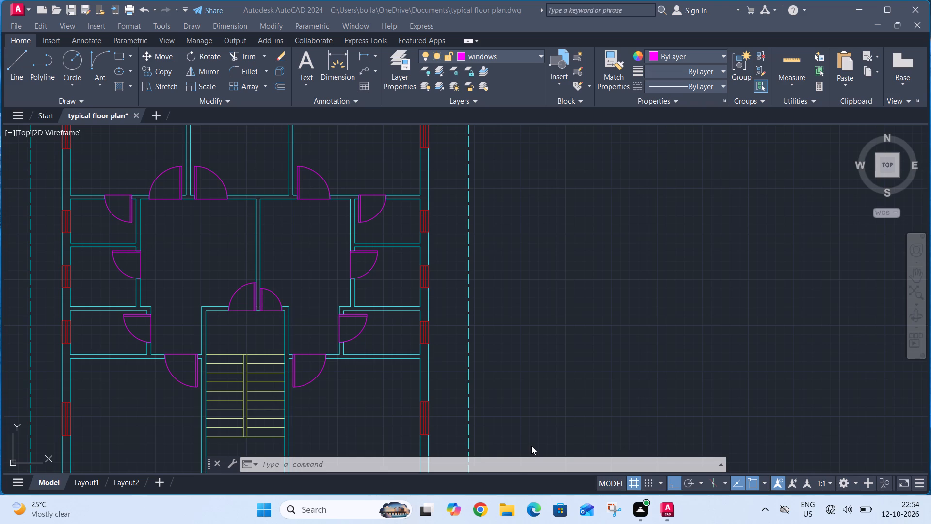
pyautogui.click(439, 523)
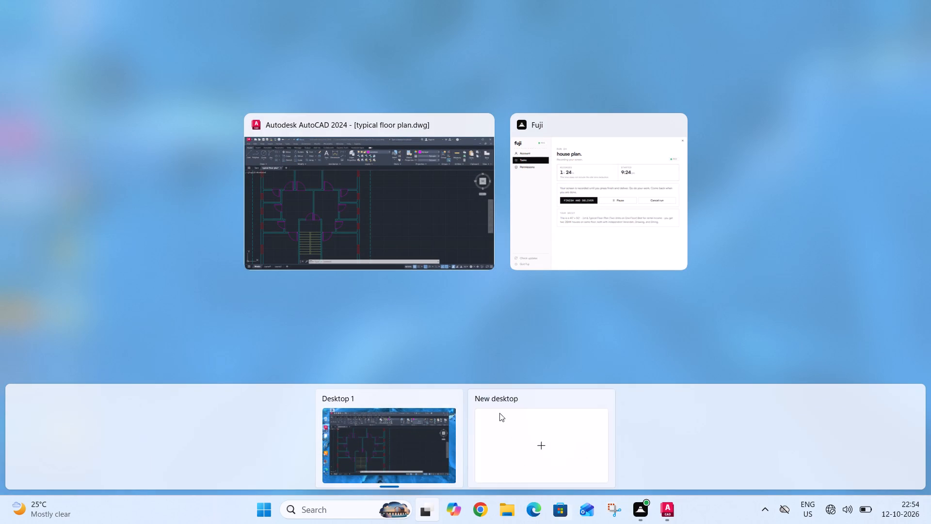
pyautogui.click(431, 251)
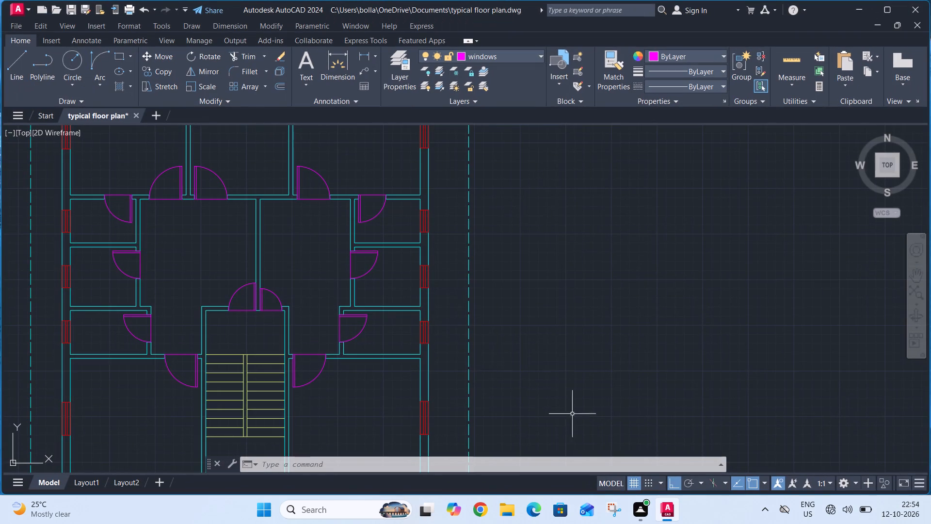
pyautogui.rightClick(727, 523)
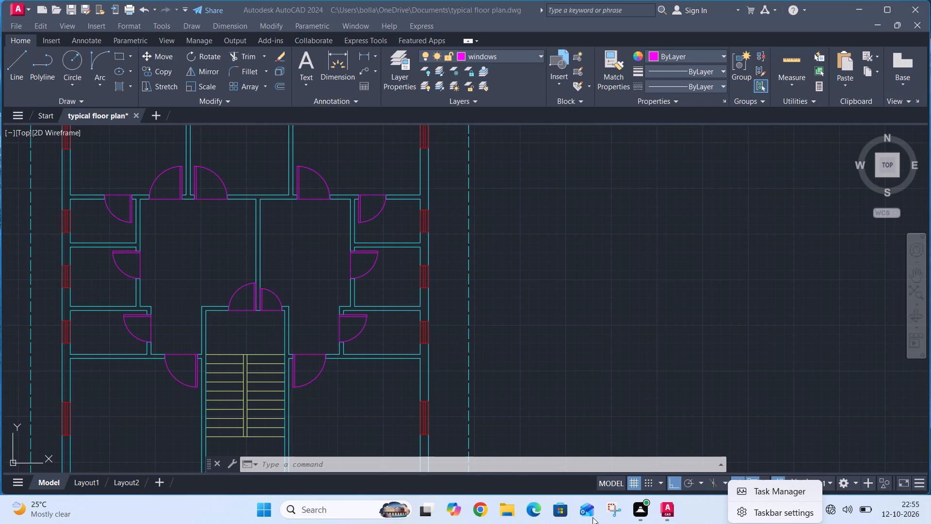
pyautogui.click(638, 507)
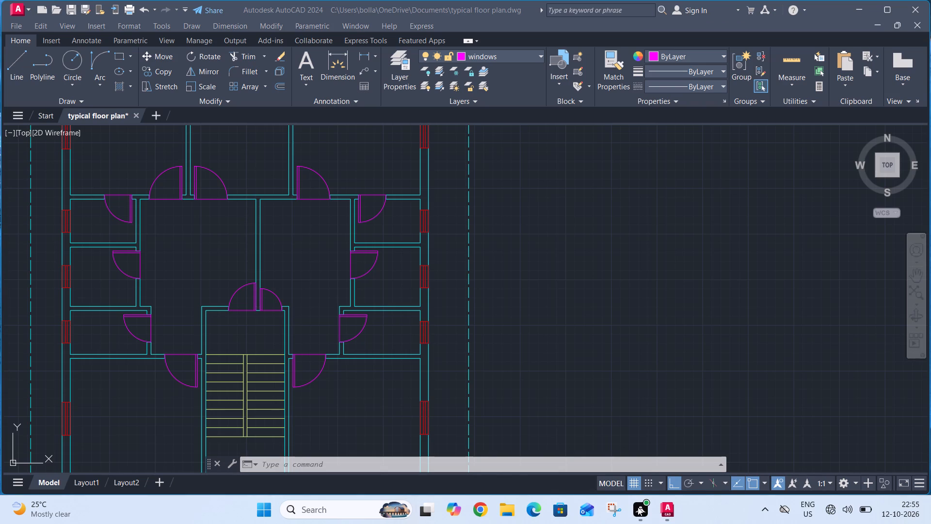
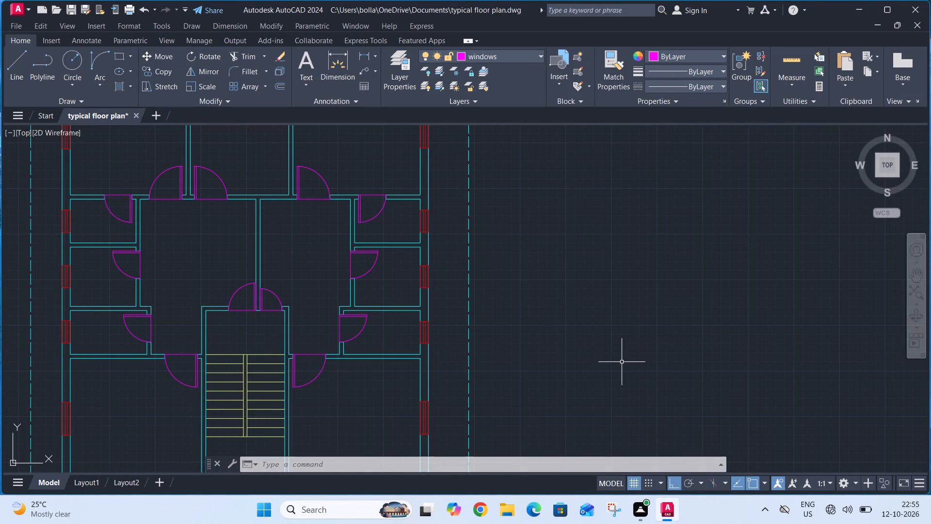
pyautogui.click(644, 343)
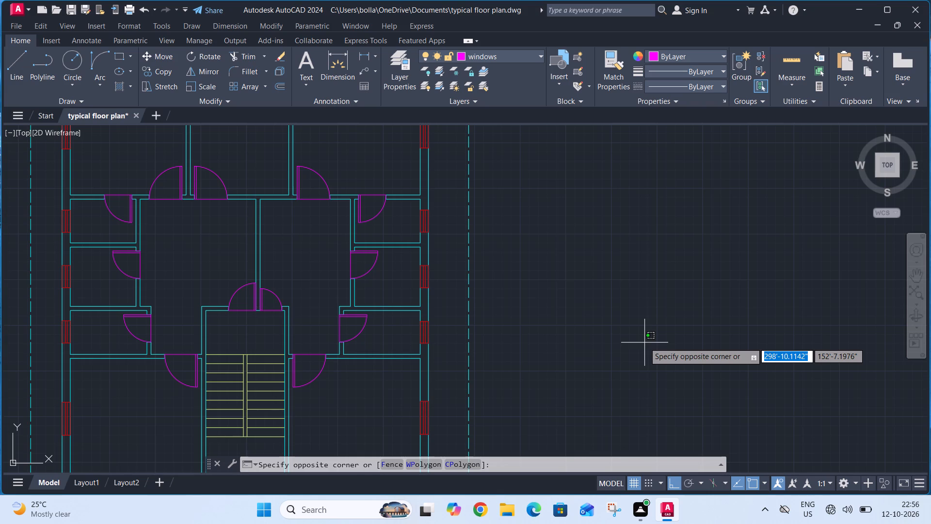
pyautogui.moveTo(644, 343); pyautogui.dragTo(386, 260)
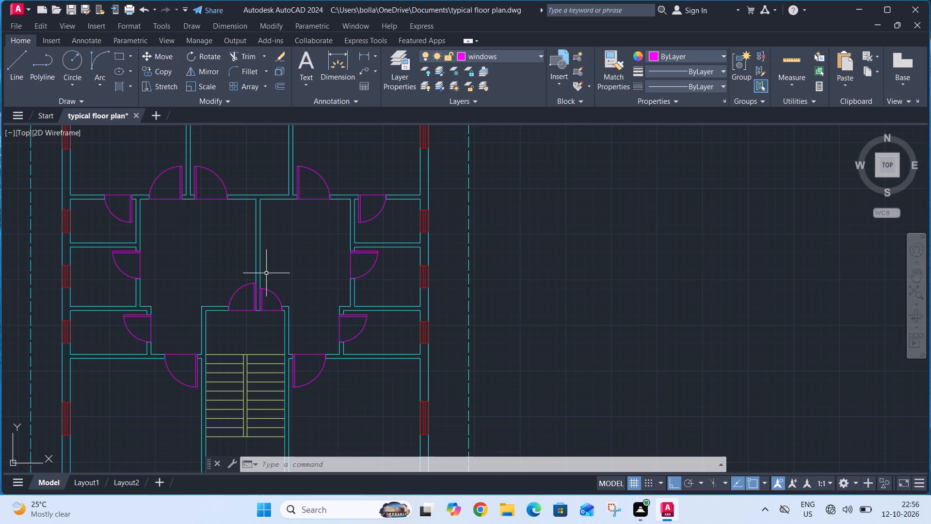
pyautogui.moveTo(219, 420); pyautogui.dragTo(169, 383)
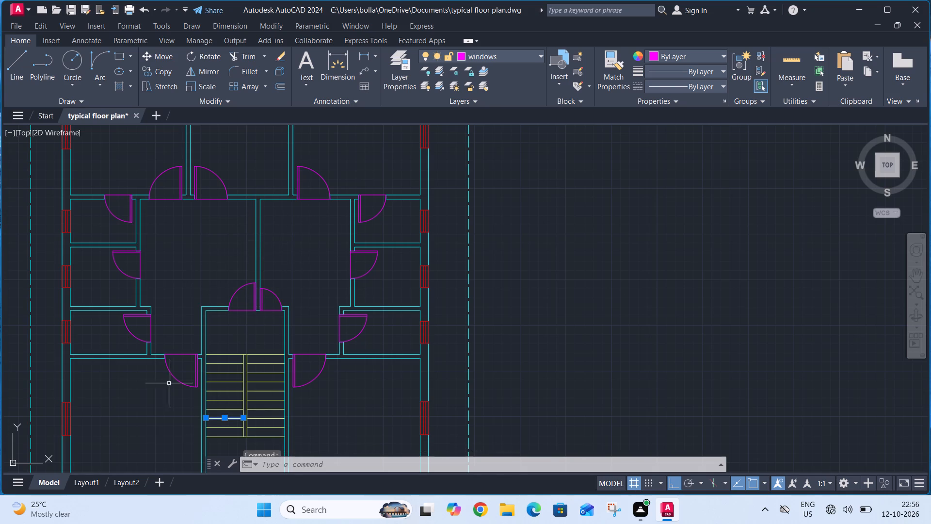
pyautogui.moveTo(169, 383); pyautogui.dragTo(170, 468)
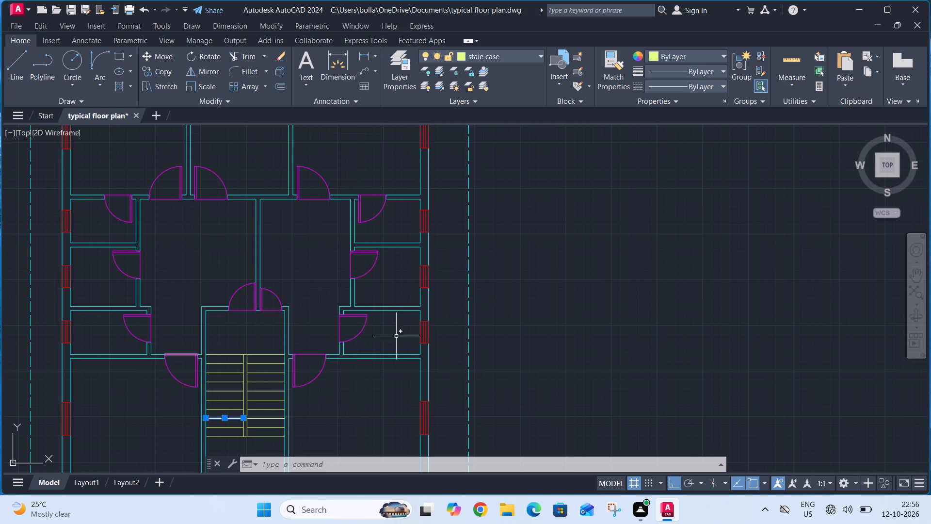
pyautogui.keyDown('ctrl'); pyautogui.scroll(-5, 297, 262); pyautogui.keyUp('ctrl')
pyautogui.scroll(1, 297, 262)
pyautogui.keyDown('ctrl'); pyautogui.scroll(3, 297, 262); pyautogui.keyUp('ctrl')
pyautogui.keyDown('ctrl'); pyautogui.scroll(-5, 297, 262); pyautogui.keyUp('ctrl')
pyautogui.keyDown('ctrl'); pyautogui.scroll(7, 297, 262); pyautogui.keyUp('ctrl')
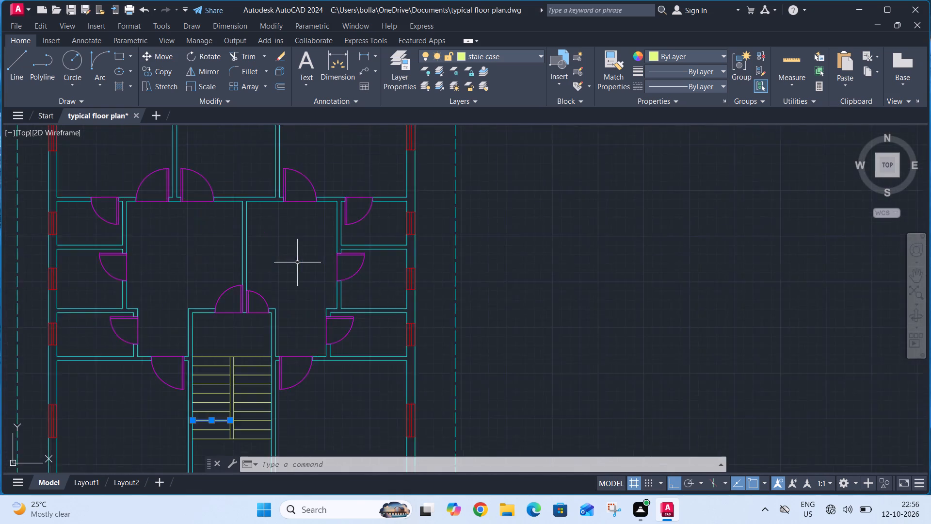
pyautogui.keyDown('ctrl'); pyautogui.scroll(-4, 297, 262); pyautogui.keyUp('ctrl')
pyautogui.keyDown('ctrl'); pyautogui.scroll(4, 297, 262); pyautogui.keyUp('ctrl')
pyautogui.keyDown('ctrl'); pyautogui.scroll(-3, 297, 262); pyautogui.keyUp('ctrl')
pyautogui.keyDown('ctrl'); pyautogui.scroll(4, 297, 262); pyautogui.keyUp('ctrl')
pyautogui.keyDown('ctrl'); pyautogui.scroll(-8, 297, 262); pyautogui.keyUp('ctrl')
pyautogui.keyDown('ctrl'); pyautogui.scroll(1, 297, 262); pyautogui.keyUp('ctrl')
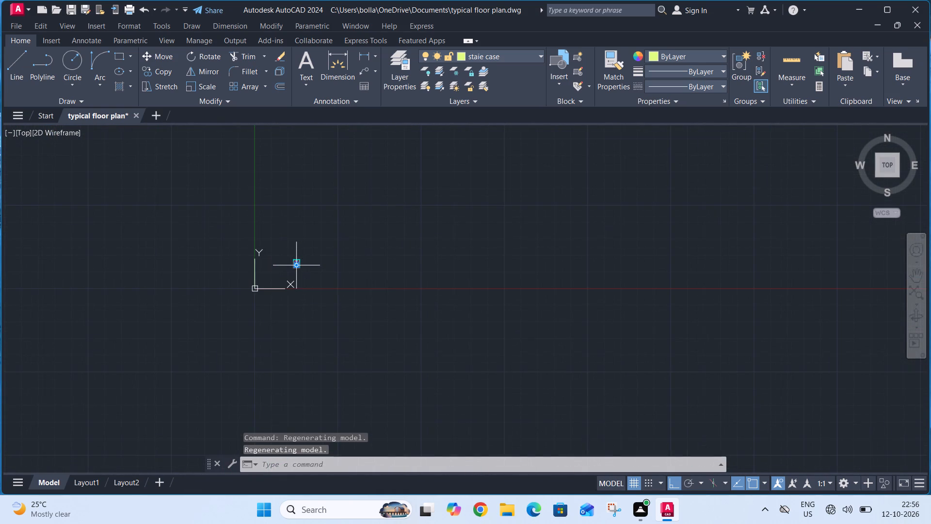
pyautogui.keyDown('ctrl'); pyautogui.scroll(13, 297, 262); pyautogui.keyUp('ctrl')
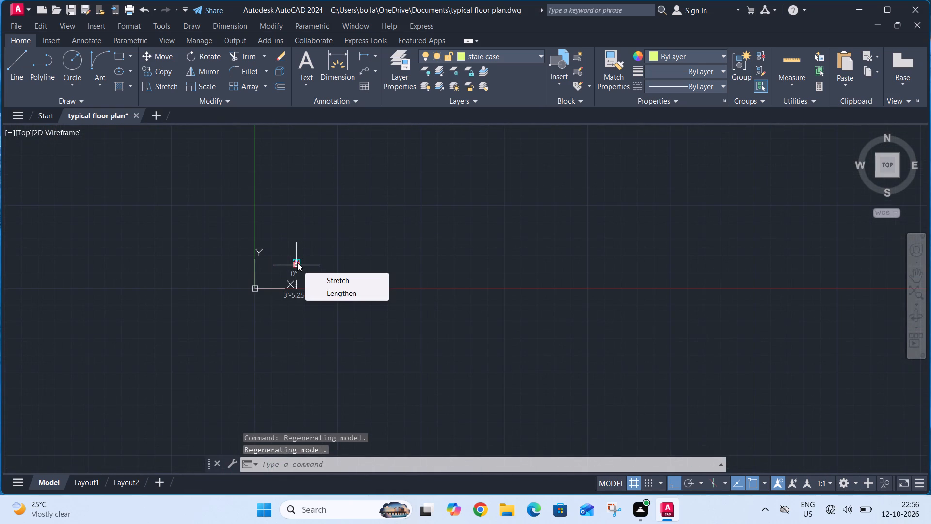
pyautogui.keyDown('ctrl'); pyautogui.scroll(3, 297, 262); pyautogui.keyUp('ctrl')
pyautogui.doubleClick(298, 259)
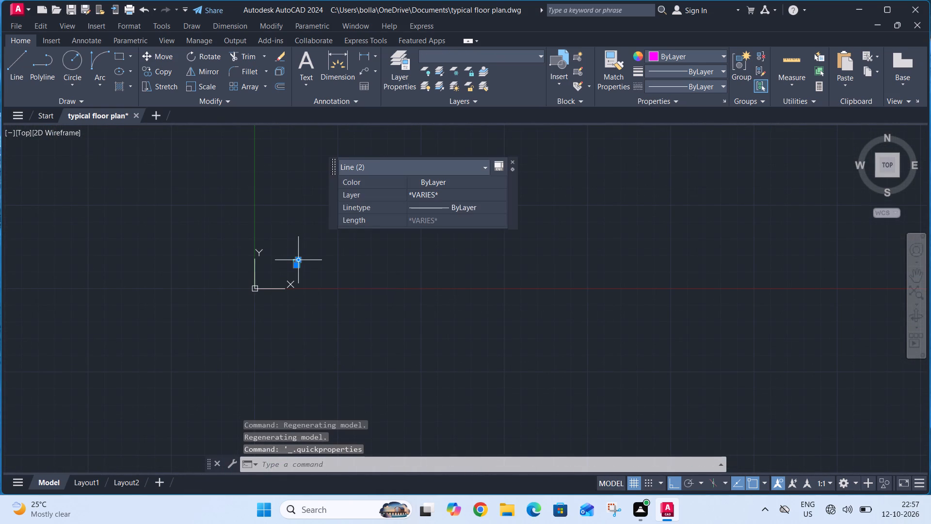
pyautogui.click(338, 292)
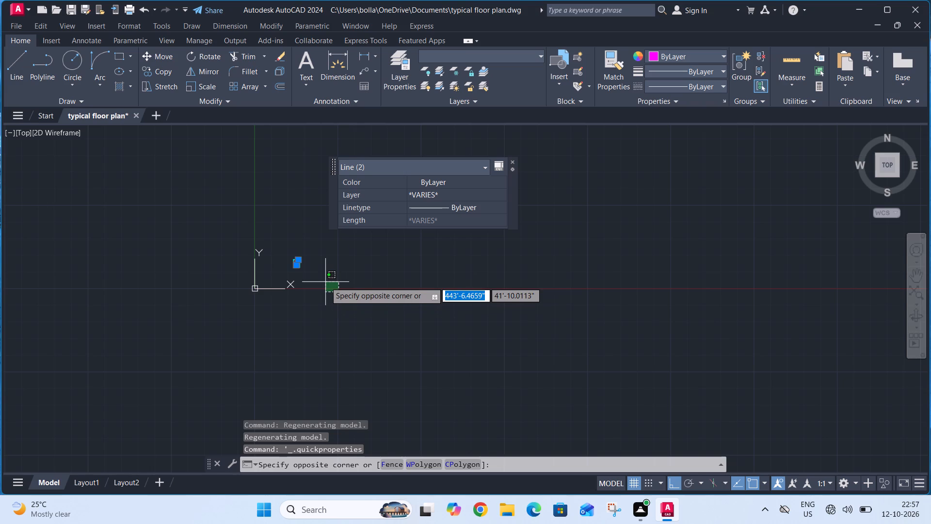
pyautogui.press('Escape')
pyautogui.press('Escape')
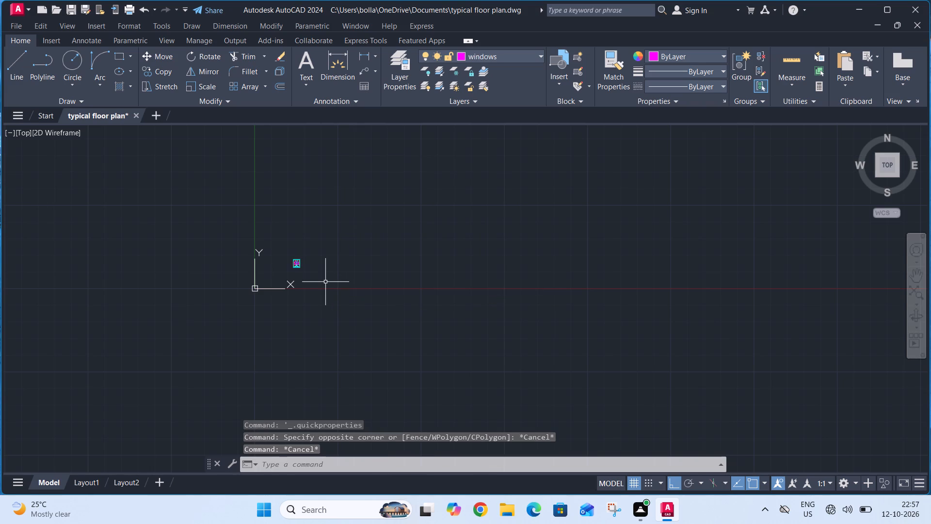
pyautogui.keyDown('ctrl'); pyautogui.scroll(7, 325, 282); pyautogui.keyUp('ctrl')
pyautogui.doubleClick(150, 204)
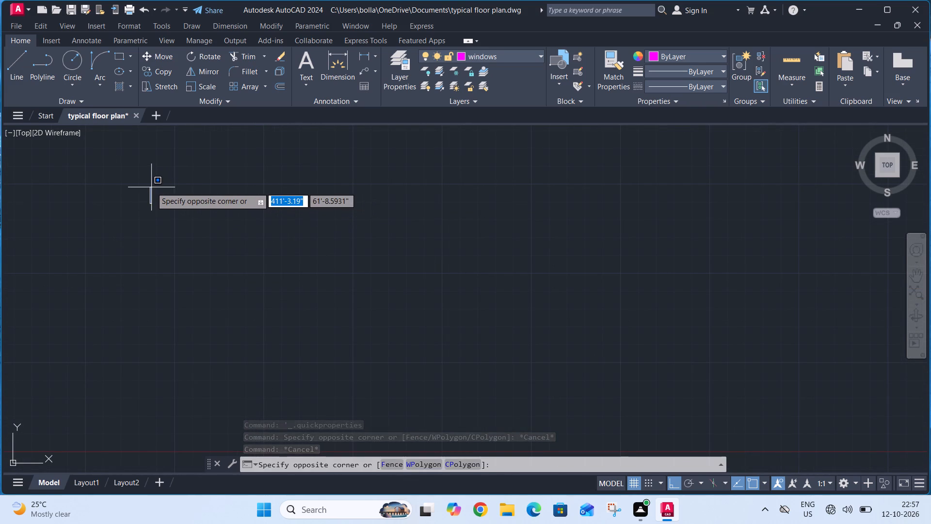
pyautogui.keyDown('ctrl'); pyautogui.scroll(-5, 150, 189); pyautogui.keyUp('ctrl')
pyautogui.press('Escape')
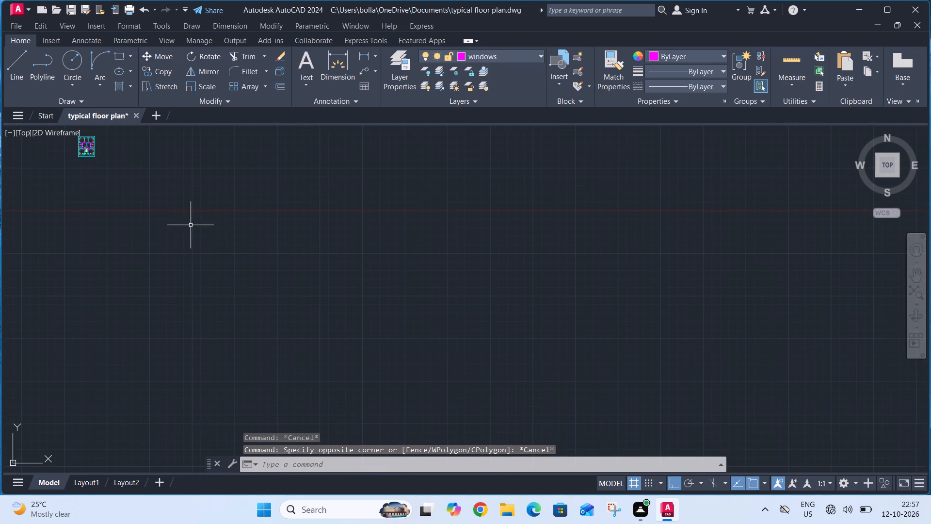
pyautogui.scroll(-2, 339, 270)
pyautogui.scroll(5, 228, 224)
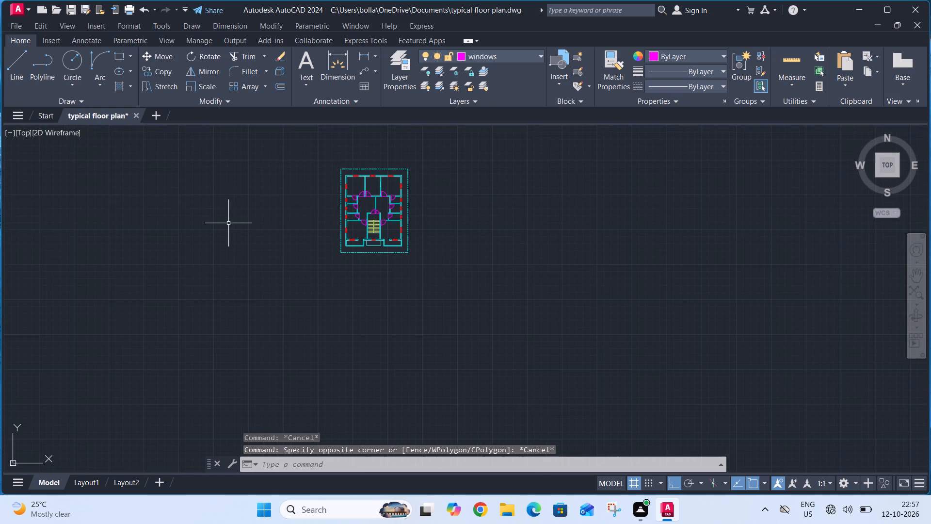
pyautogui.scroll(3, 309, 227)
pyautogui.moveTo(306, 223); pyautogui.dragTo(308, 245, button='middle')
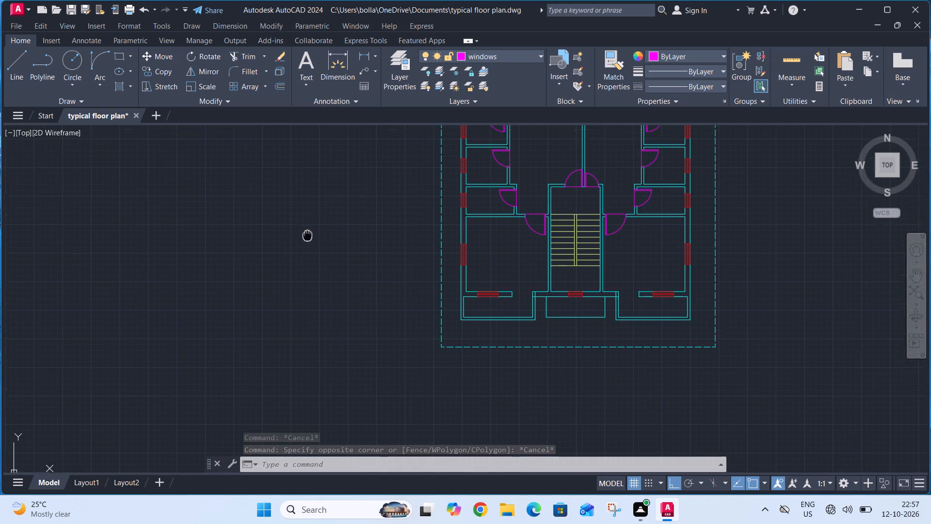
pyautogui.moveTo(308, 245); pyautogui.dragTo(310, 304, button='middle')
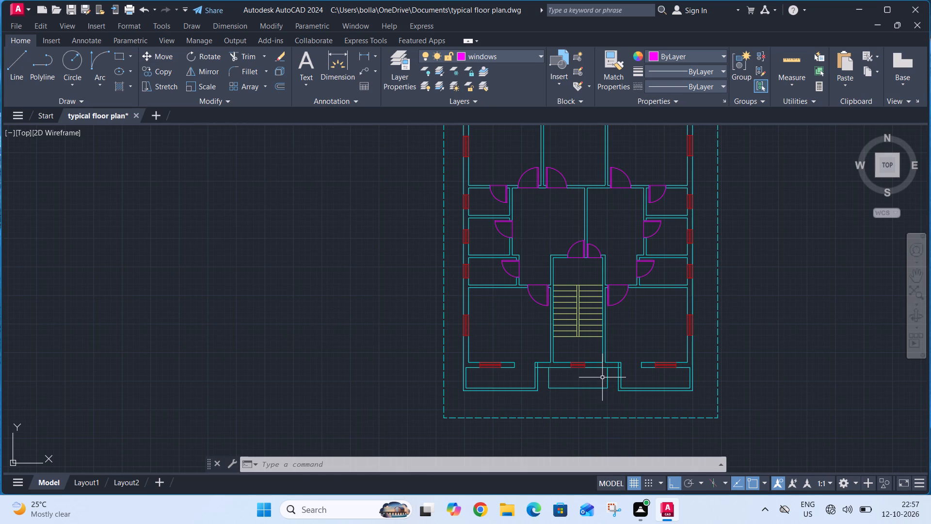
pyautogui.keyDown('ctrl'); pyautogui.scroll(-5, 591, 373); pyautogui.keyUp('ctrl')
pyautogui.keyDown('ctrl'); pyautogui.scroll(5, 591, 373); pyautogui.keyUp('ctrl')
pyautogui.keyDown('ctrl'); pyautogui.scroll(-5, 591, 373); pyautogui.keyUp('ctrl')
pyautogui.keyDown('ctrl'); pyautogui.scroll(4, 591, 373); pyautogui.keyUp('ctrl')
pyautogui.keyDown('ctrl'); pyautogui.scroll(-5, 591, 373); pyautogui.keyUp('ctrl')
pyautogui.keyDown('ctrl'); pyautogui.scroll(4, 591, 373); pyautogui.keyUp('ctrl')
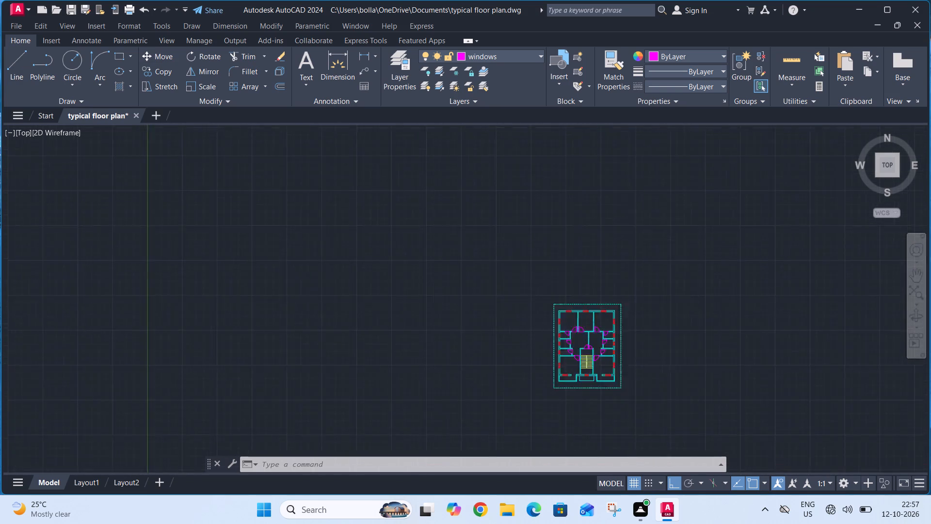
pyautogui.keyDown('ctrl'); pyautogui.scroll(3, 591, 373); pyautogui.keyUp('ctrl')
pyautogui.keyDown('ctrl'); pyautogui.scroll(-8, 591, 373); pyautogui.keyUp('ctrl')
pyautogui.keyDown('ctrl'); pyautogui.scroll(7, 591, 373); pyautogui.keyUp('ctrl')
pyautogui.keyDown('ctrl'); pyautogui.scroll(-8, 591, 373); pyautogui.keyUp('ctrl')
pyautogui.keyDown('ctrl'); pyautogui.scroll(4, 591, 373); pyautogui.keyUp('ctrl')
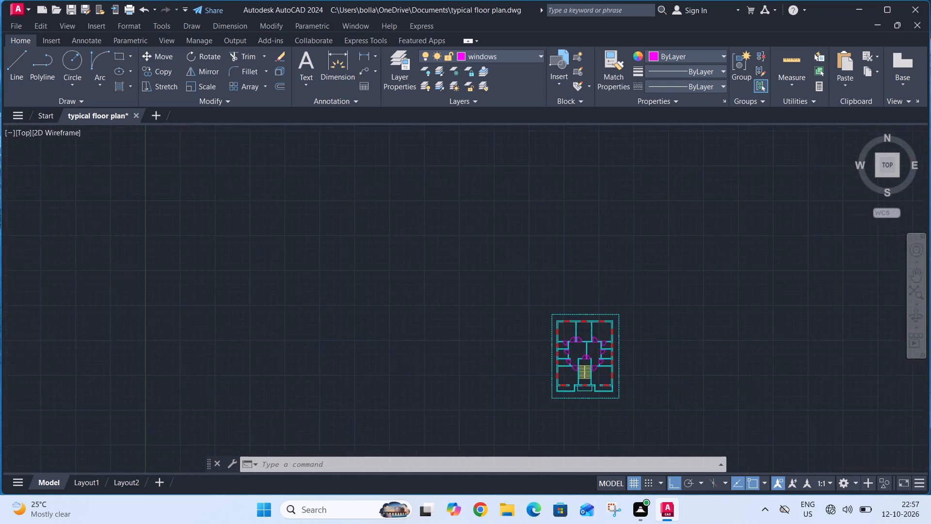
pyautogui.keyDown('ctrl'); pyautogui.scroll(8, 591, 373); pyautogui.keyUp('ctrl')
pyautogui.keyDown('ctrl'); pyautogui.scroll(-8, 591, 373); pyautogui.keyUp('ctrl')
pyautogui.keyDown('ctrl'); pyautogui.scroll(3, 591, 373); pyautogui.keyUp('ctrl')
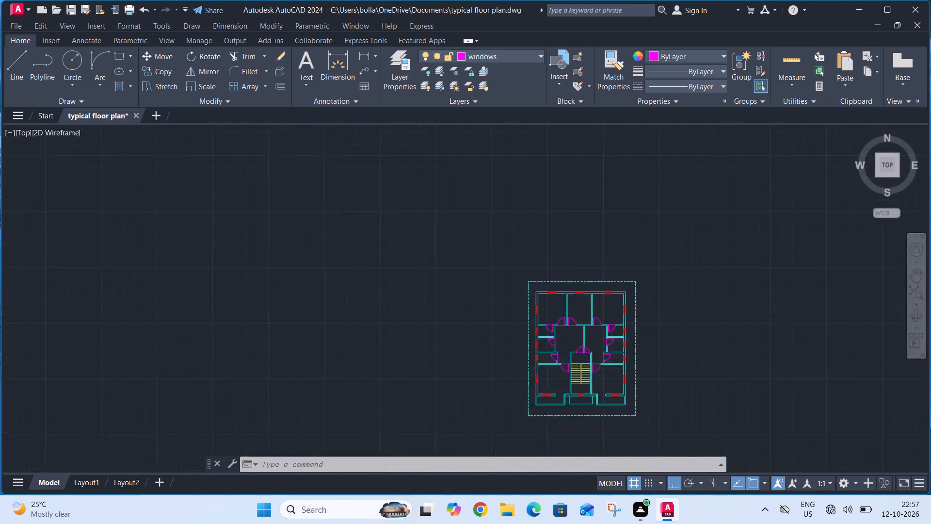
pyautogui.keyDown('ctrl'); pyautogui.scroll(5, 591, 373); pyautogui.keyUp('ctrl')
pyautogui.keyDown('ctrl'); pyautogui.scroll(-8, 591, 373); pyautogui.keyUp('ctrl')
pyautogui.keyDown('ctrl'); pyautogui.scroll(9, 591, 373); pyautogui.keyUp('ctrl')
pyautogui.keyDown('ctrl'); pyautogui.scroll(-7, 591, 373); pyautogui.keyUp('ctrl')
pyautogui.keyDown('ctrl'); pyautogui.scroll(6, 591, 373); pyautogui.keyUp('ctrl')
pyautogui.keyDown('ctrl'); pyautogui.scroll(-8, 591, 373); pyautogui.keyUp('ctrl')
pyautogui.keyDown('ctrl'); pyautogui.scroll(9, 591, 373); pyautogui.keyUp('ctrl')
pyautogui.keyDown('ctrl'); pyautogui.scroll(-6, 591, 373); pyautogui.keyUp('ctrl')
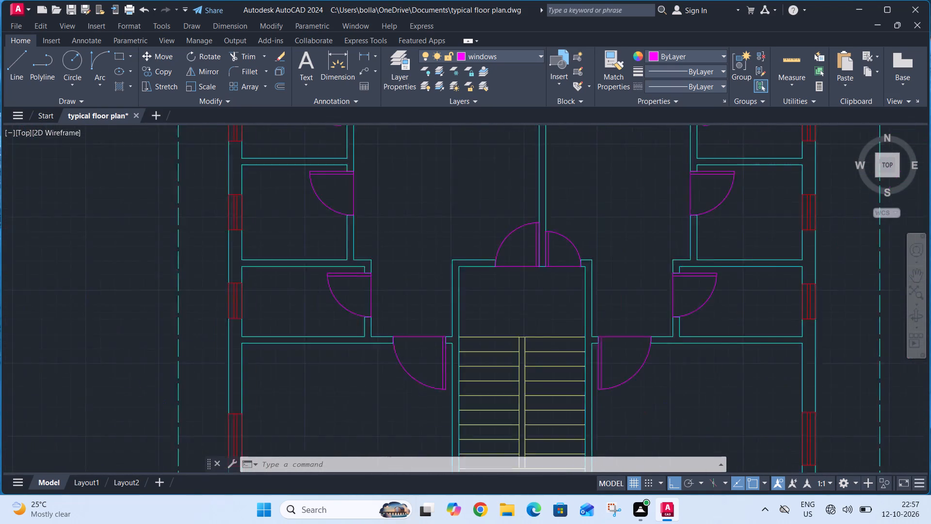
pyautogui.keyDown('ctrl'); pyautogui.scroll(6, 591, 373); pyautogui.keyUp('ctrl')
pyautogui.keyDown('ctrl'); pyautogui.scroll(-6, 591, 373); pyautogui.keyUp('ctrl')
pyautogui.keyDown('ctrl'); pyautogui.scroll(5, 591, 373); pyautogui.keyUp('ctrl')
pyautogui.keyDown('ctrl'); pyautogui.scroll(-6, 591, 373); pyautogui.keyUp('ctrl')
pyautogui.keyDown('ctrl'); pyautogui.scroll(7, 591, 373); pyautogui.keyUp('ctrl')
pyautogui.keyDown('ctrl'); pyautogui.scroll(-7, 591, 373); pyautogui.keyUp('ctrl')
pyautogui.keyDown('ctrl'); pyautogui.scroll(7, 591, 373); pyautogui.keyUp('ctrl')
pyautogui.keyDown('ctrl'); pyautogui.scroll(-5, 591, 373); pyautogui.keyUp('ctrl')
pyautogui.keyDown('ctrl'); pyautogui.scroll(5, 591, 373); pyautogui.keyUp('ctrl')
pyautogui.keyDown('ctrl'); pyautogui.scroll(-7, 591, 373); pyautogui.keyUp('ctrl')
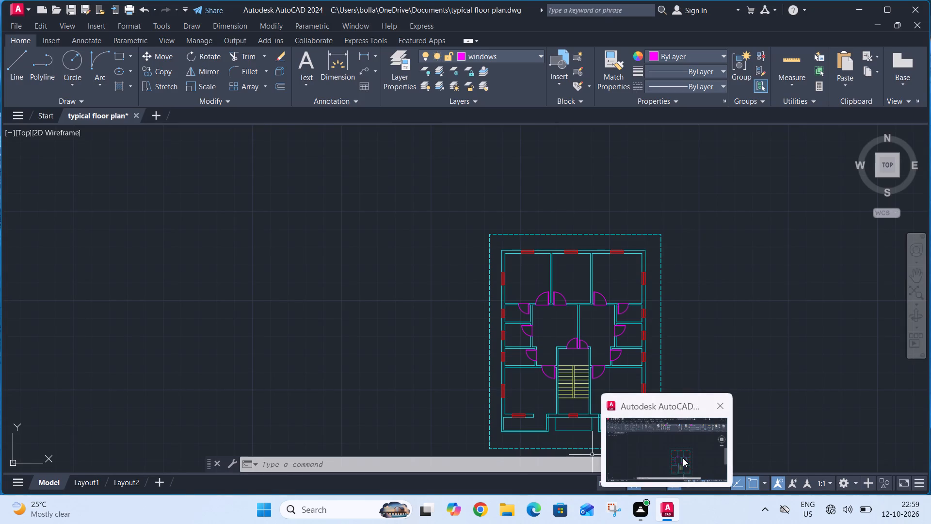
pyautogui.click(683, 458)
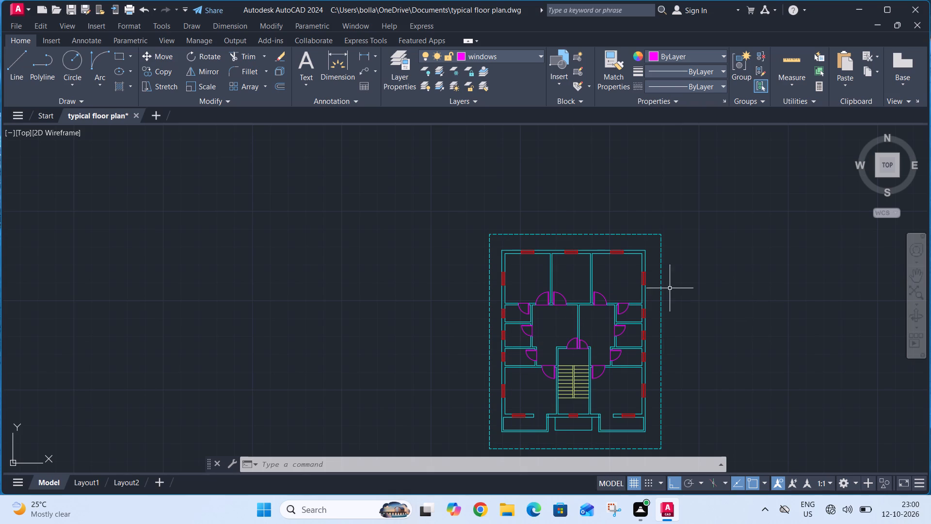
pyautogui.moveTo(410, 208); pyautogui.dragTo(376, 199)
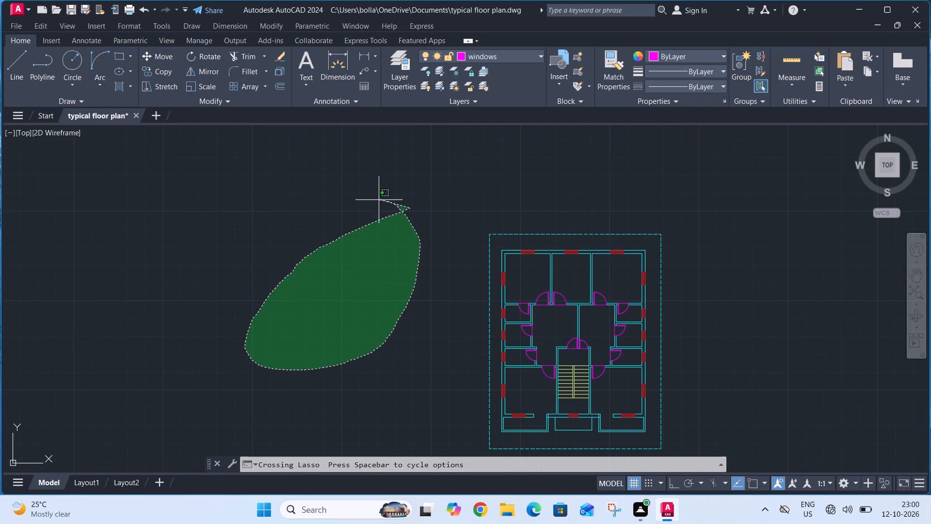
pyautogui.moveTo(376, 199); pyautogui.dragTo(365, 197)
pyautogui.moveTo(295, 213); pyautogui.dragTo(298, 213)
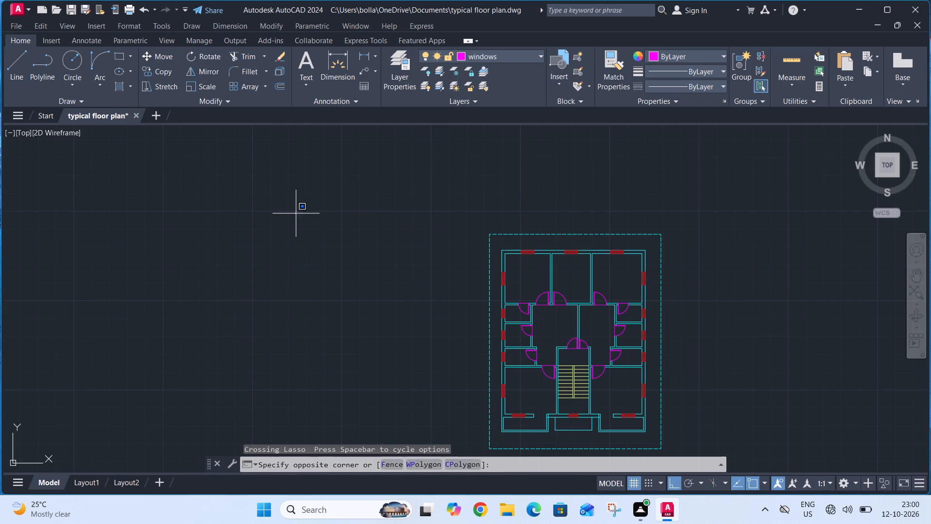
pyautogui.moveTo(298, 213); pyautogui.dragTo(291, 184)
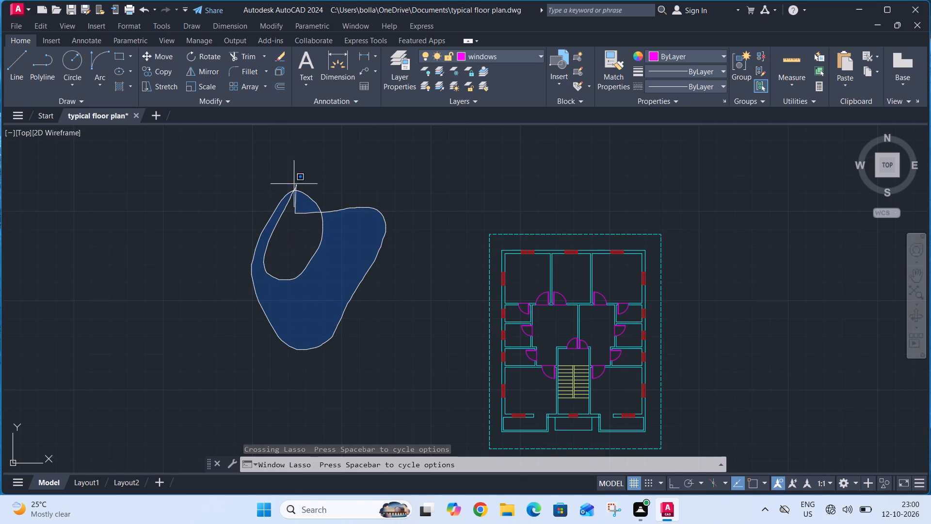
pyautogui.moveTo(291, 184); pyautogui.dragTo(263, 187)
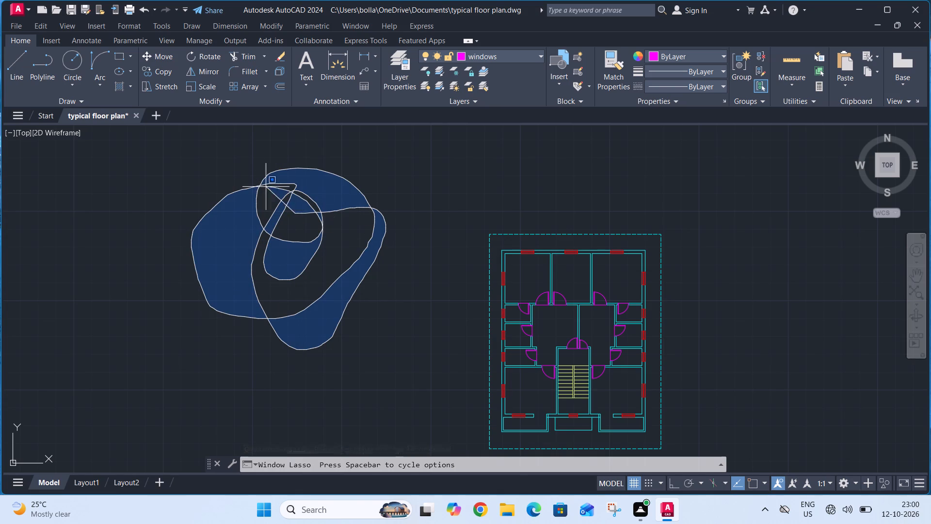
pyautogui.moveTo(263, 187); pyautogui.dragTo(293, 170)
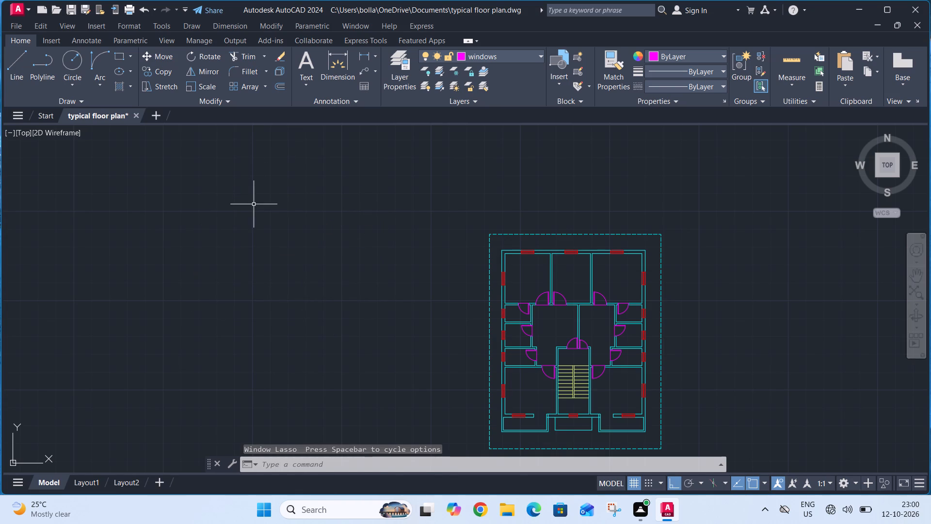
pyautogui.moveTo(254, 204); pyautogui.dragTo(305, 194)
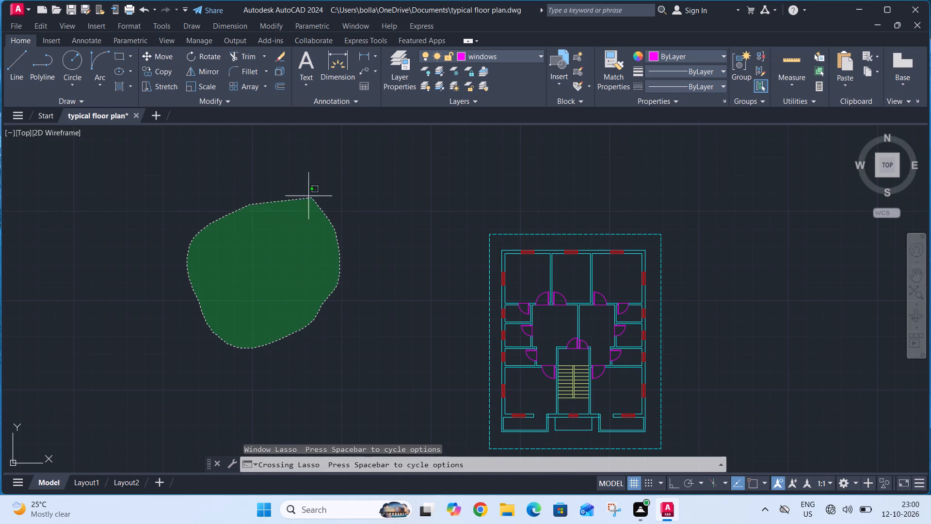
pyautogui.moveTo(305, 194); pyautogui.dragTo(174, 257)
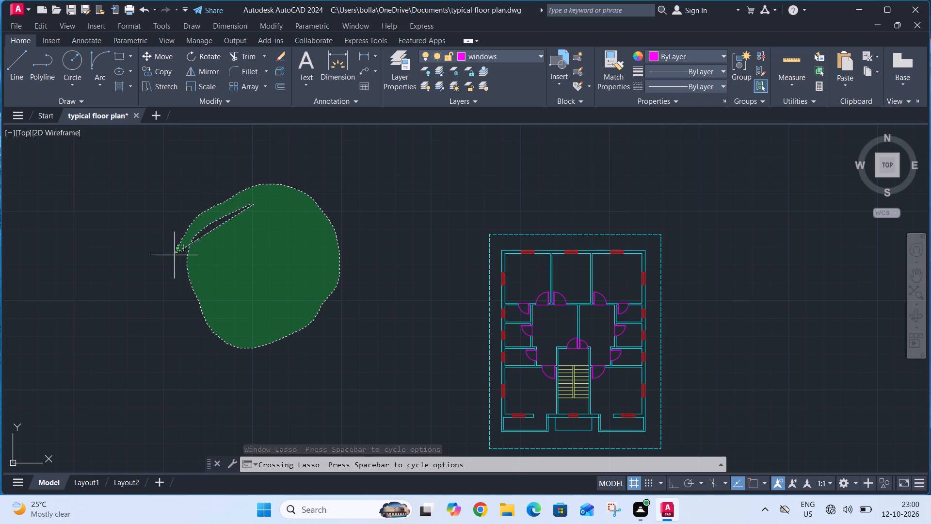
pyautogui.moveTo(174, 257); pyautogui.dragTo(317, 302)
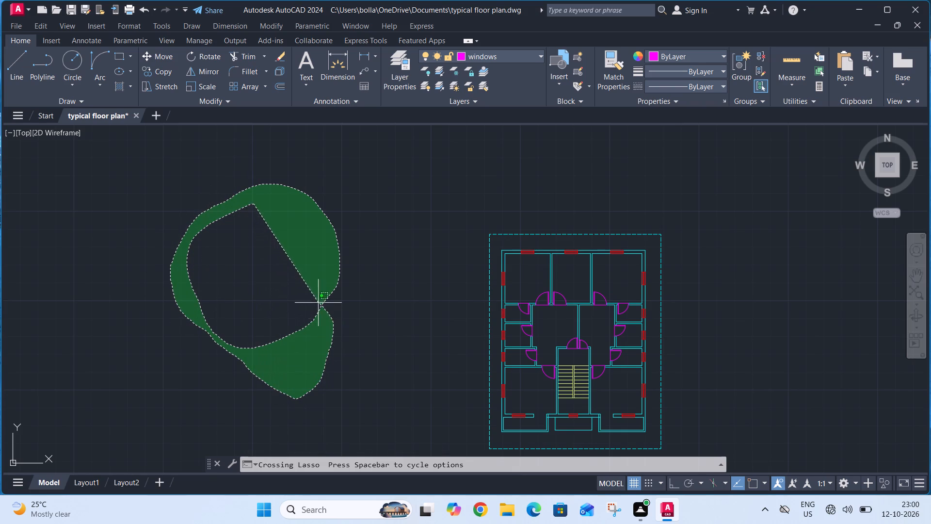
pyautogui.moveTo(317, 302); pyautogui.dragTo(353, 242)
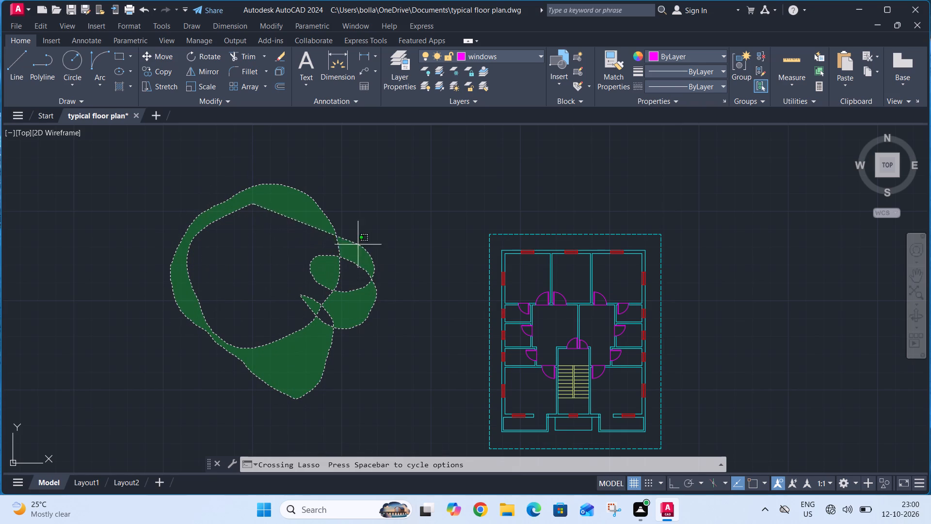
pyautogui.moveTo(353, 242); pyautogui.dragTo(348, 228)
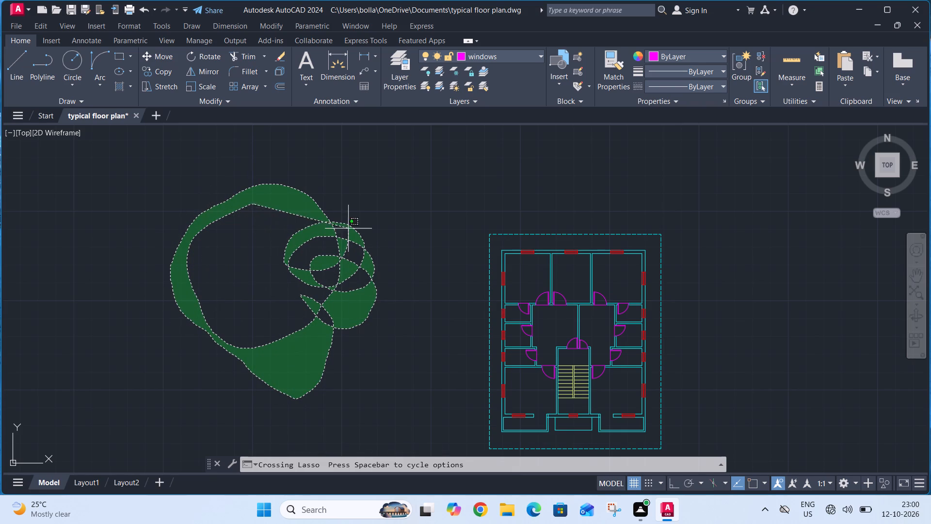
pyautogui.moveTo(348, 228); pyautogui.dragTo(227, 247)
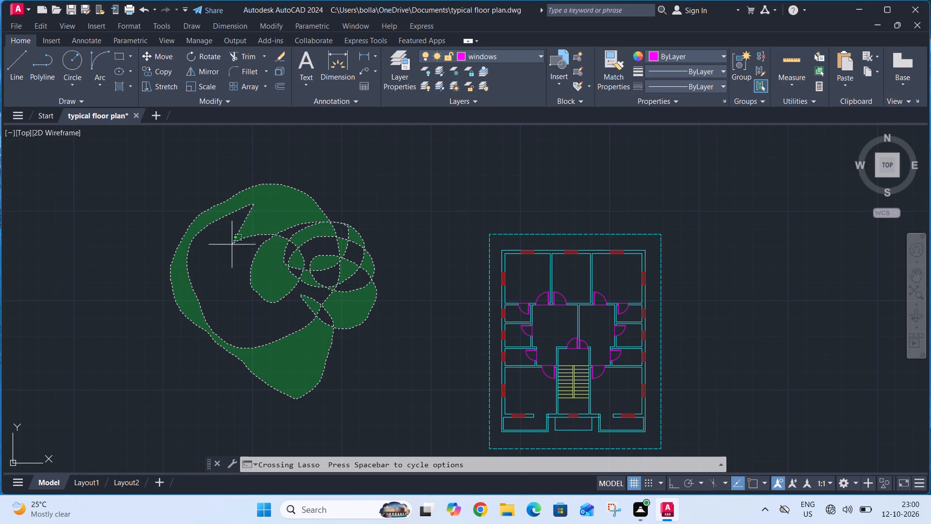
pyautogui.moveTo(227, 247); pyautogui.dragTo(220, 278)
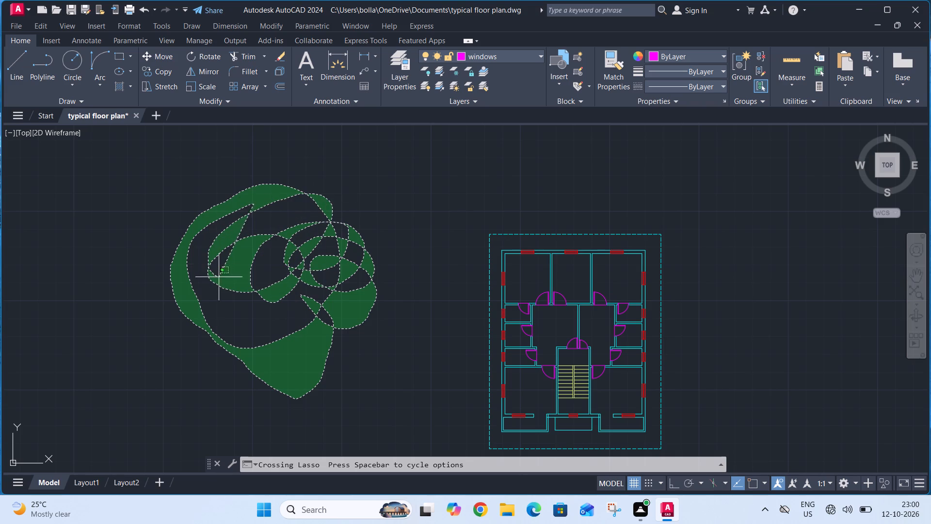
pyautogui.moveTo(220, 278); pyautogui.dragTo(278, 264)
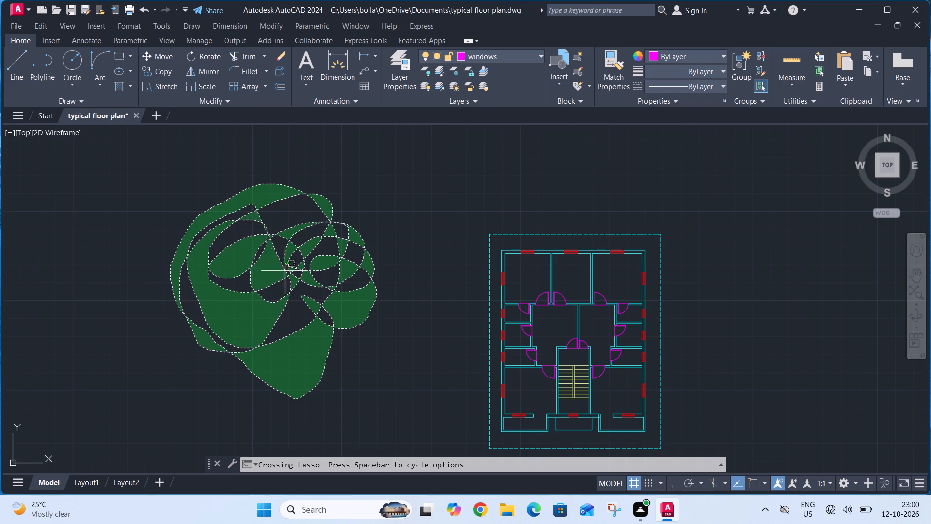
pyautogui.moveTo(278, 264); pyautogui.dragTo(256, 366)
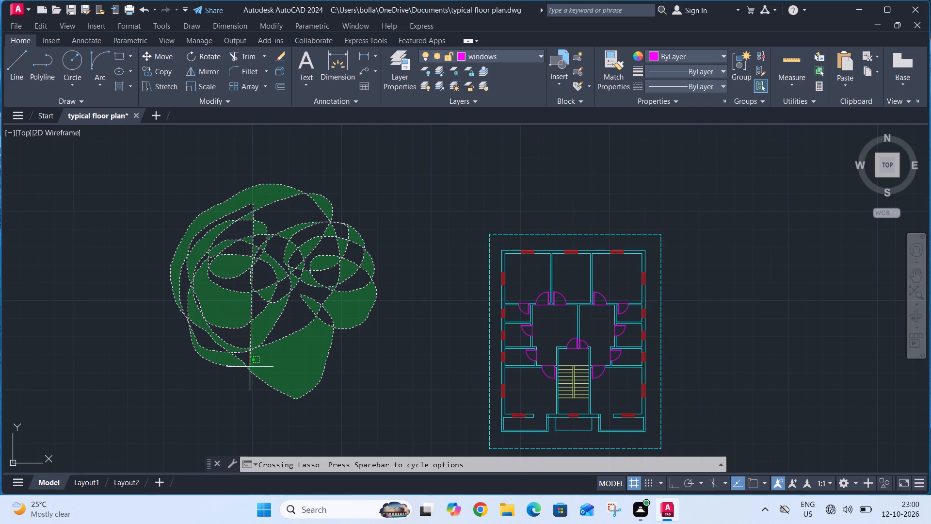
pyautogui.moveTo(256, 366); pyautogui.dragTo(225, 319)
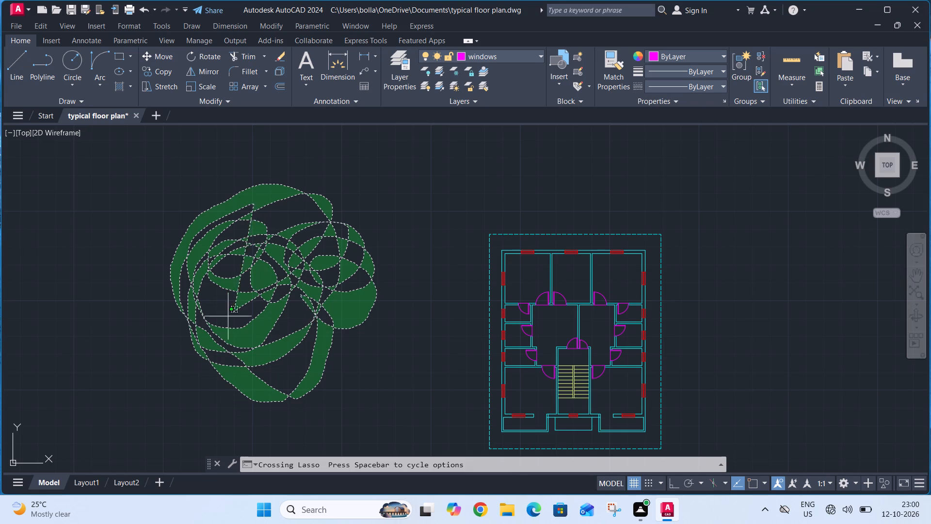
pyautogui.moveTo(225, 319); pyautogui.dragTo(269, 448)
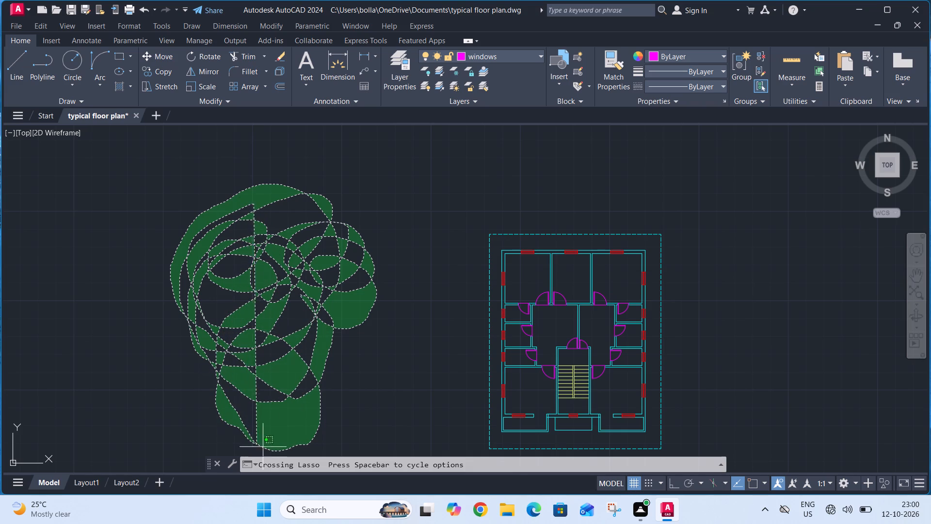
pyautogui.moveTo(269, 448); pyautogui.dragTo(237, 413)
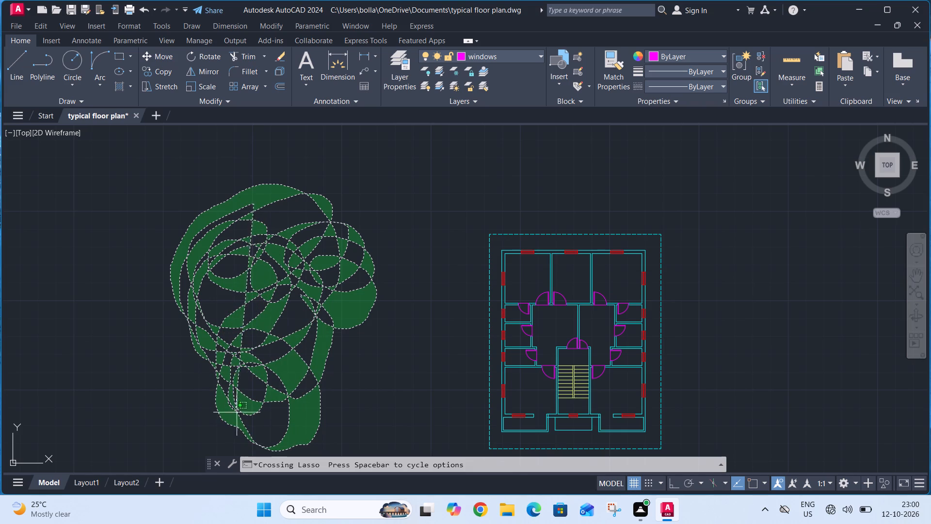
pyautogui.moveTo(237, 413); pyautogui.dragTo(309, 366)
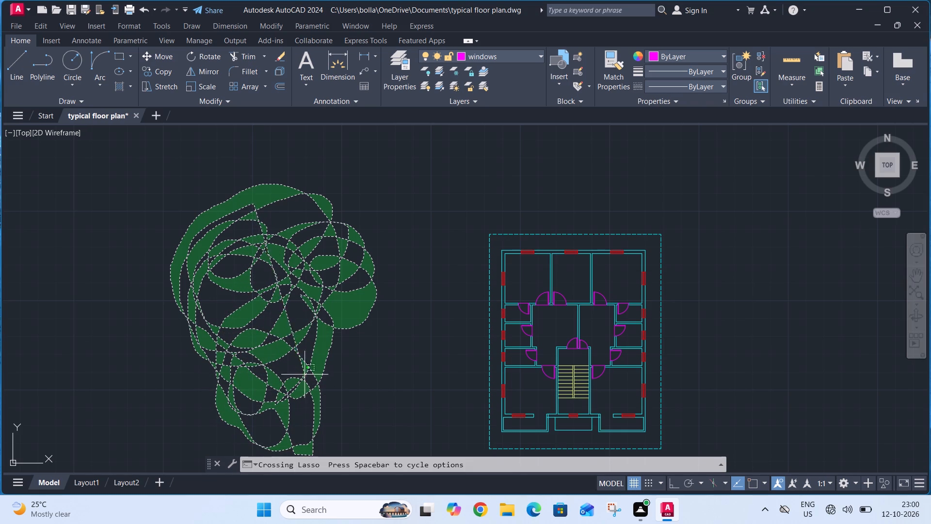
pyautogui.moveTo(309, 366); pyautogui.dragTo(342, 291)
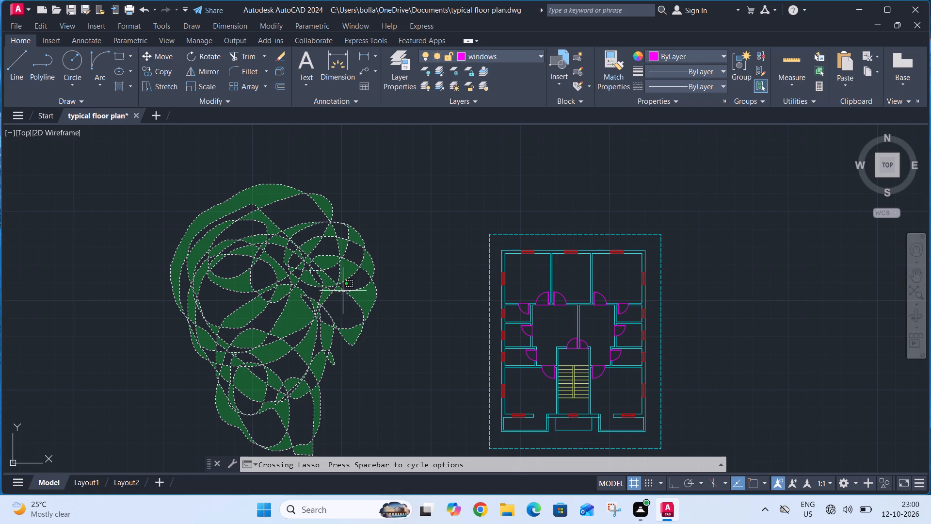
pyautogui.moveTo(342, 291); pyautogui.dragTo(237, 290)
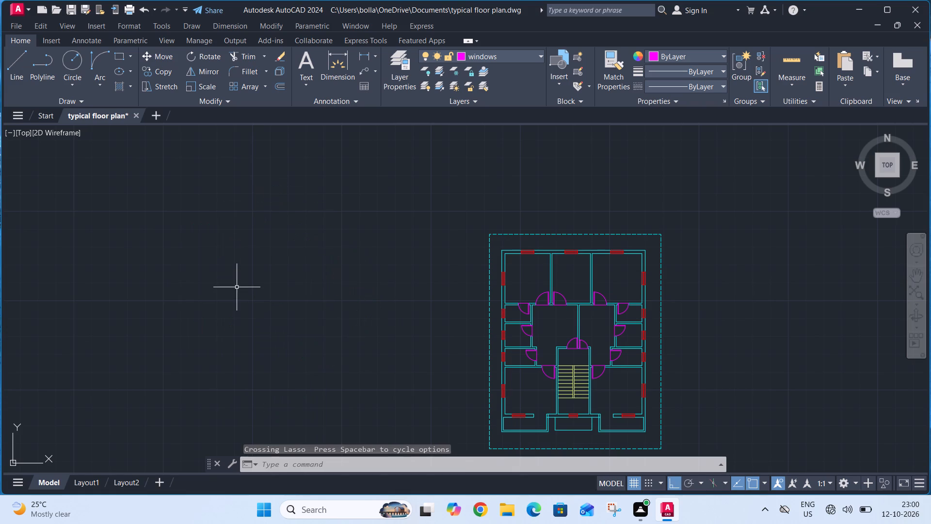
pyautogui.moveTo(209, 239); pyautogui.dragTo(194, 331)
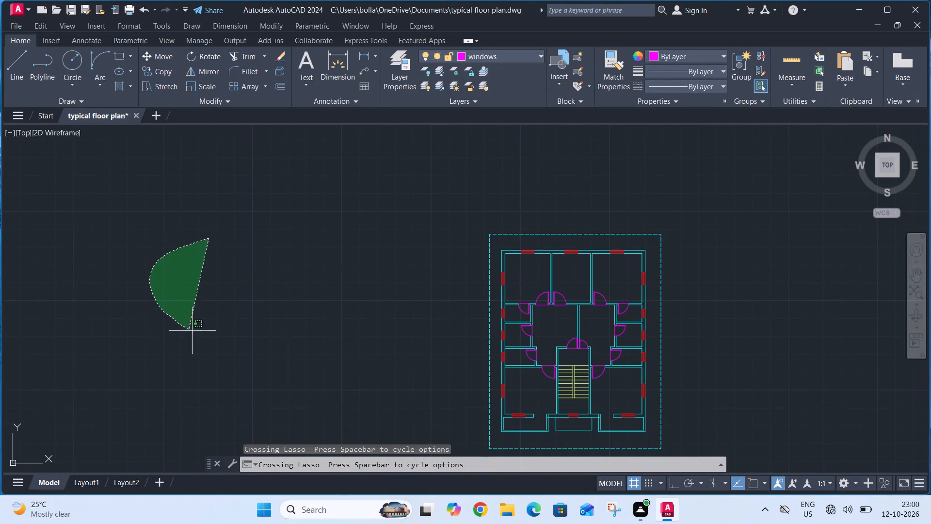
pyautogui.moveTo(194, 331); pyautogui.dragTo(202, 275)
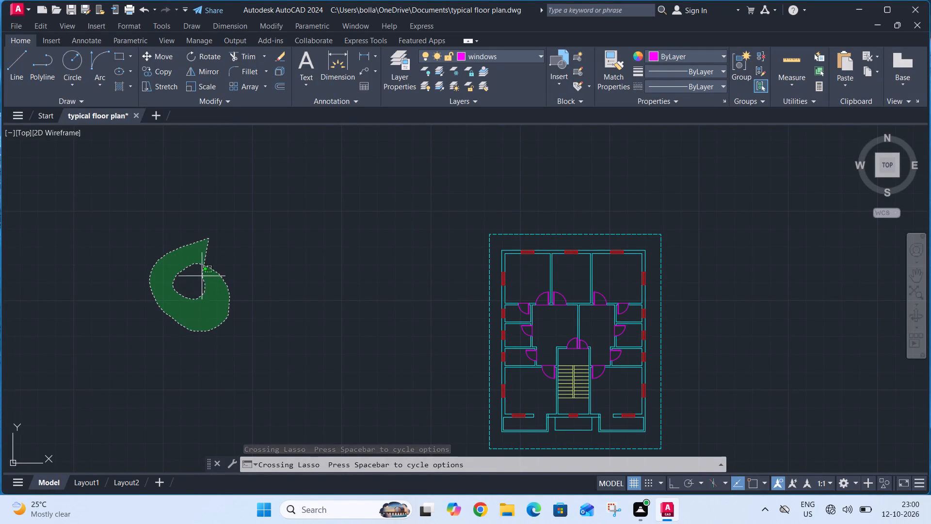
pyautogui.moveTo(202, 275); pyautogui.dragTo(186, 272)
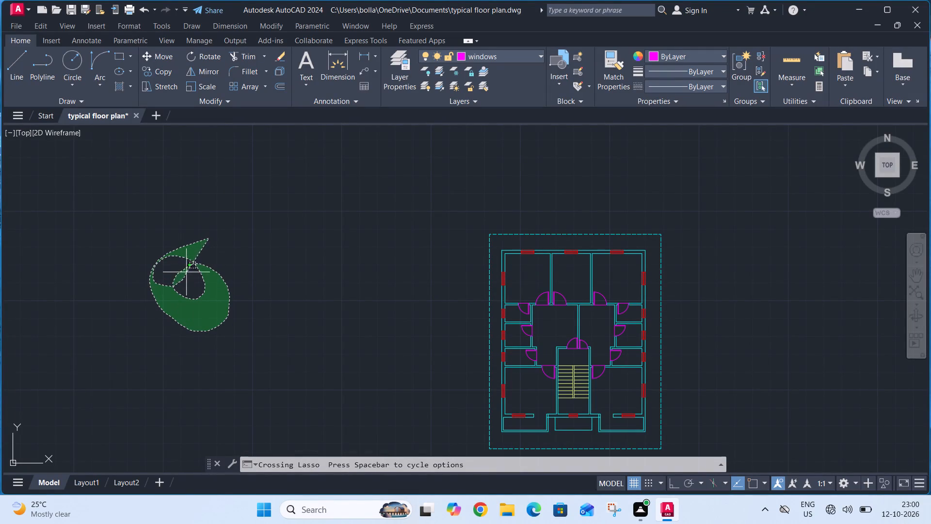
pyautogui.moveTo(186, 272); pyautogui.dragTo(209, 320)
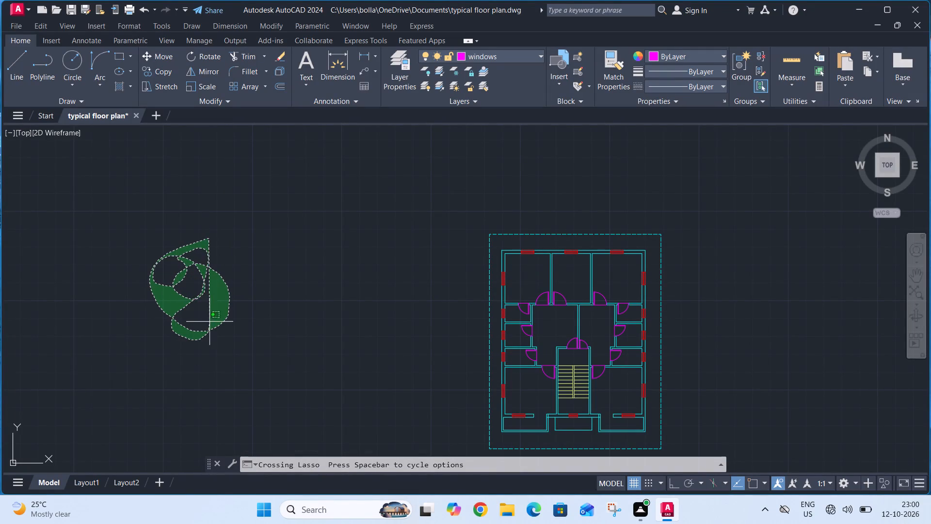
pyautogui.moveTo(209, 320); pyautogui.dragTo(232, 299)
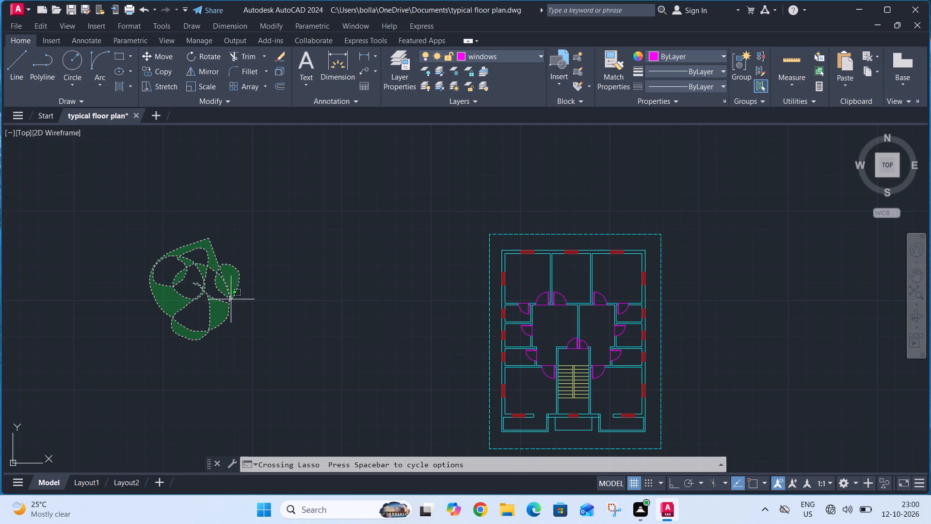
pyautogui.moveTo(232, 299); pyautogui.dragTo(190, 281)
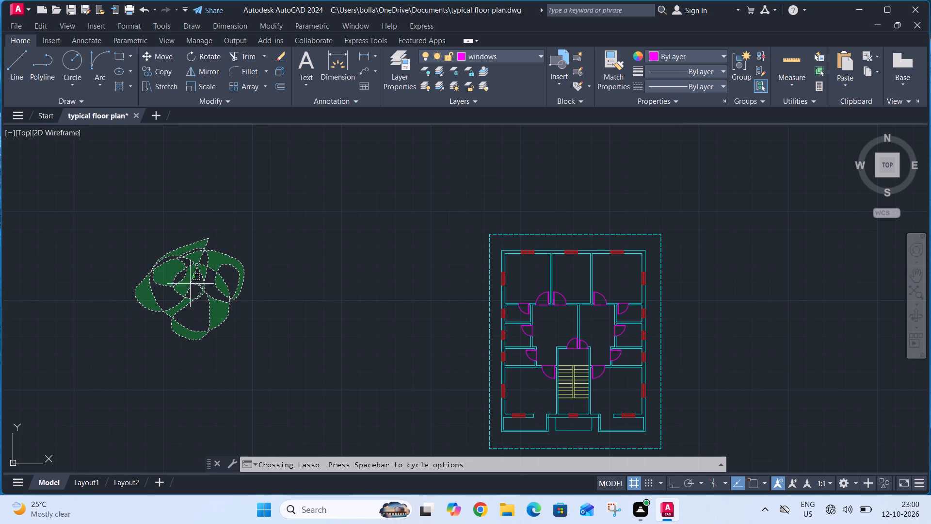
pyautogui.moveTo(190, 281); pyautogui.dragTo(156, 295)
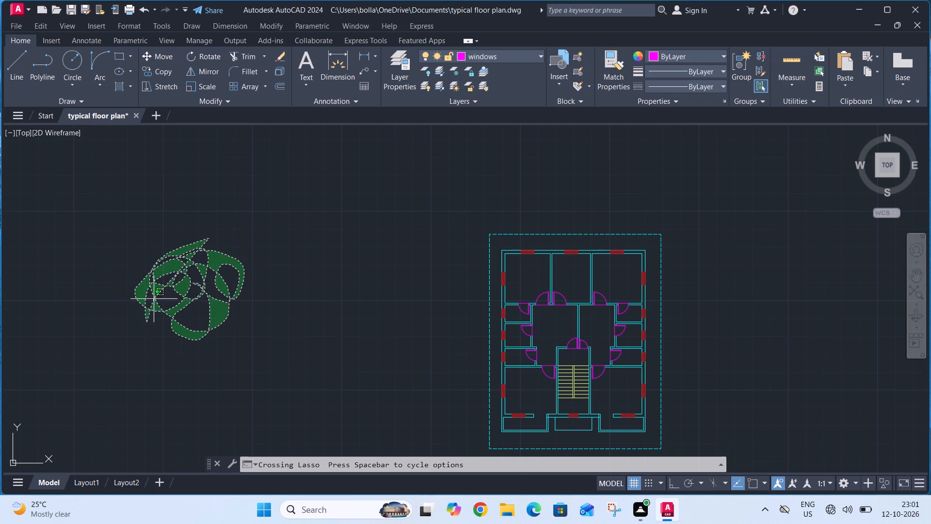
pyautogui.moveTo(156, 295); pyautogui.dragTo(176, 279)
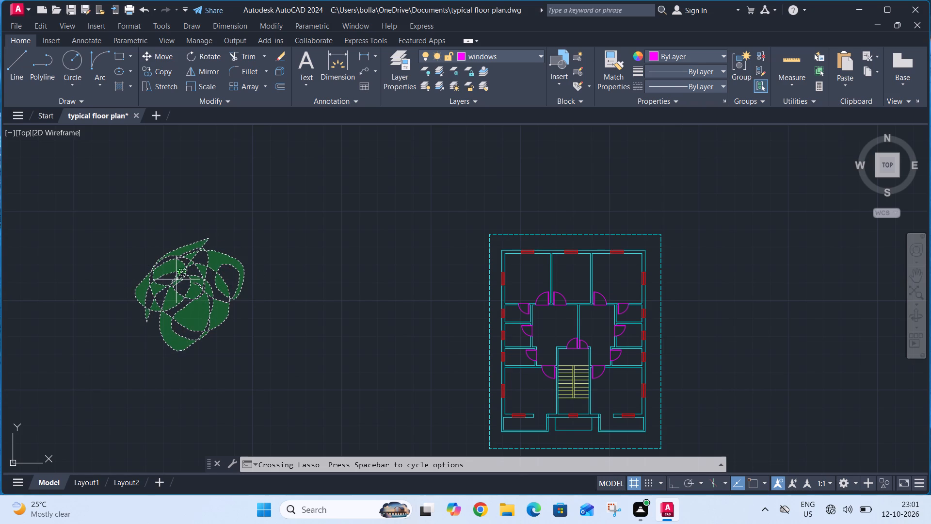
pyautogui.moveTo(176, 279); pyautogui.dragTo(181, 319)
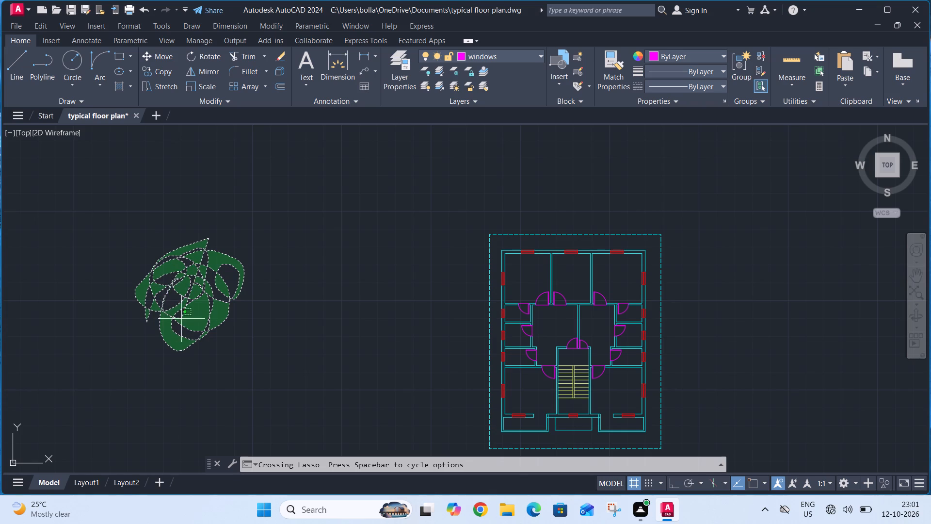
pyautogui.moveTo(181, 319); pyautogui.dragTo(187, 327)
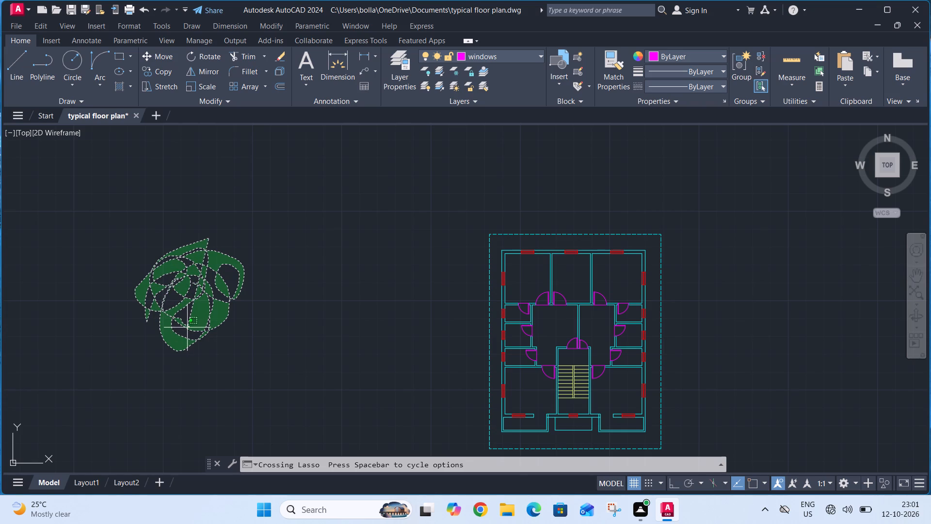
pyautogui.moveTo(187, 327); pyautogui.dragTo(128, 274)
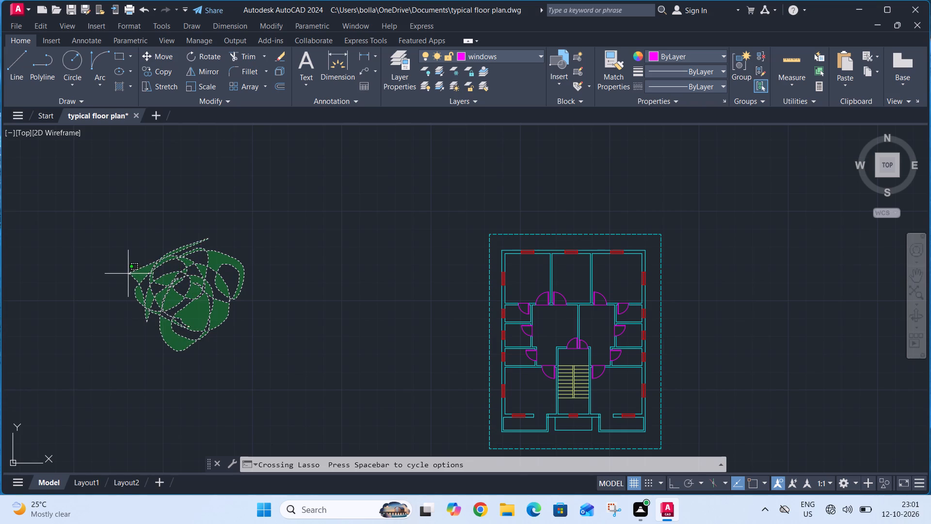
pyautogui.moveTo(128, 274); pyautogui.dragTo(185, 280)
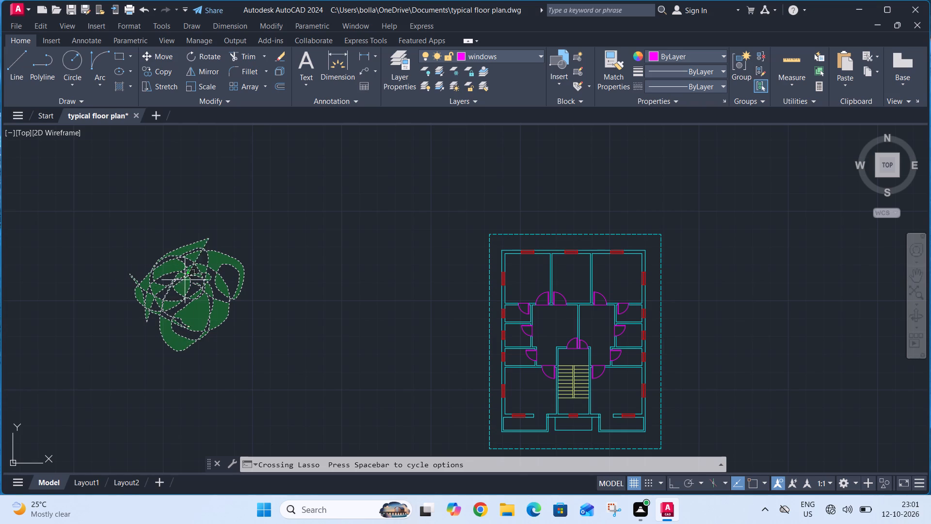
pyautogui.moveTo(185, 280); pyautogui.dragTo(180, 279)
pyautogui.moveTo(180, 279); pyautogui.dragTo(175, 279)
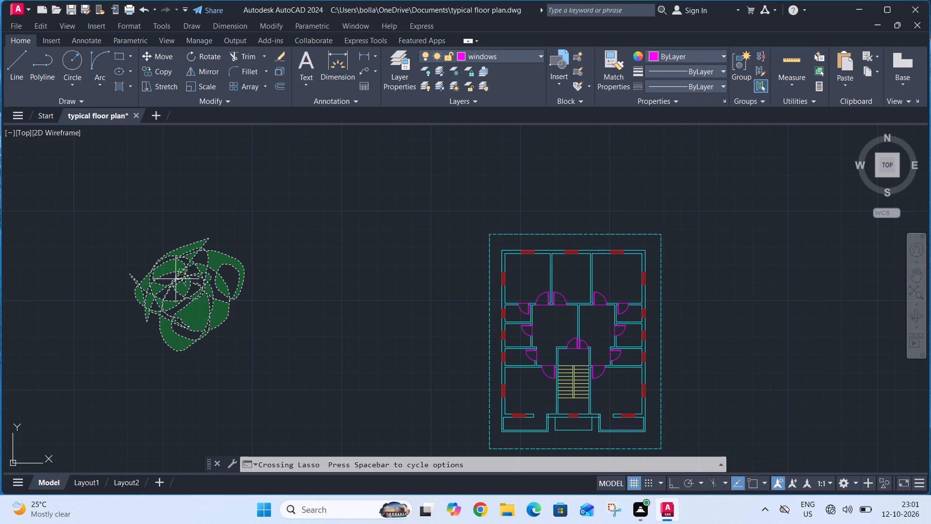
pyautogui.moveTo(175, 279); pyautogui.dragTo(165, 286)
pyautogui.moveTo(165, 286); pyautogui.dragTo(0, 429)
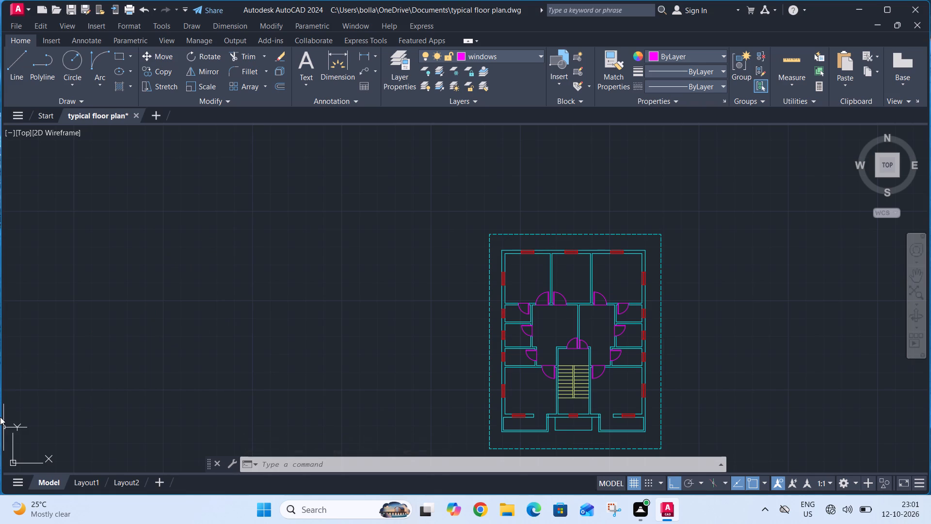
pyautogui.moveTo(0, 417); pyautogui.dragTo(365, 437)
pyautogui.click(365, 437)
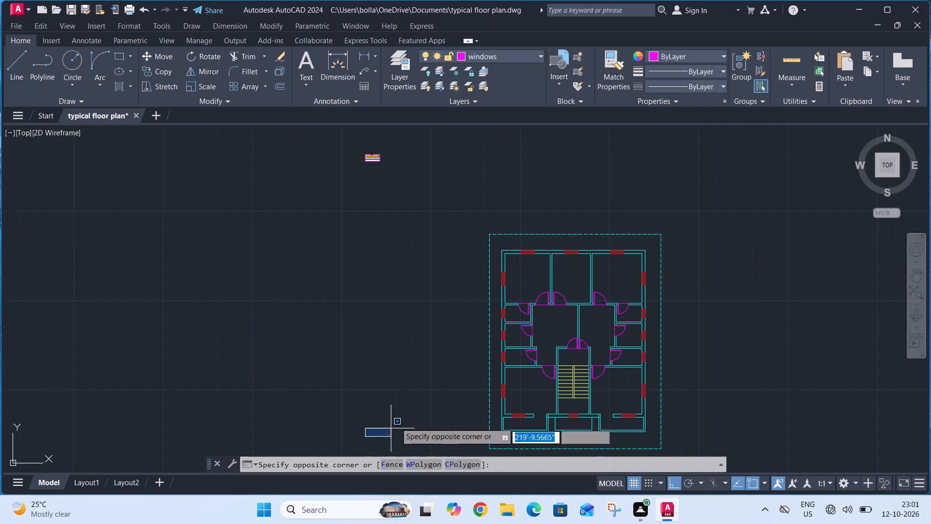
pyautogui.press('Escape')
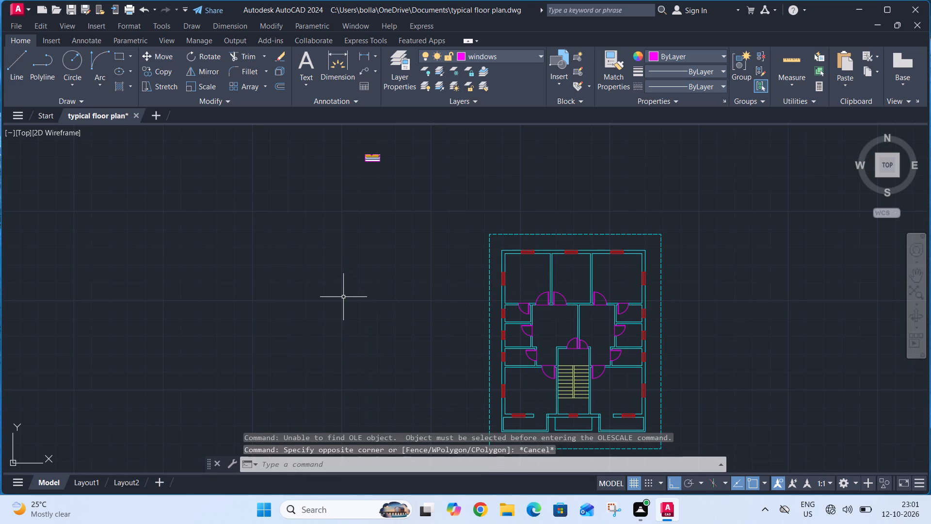
# Delete the stray embedded Microsoft Edge.lnk object from the empty area above and beside the floor plan.
pyautogui.scroll(-1, 384, 166)
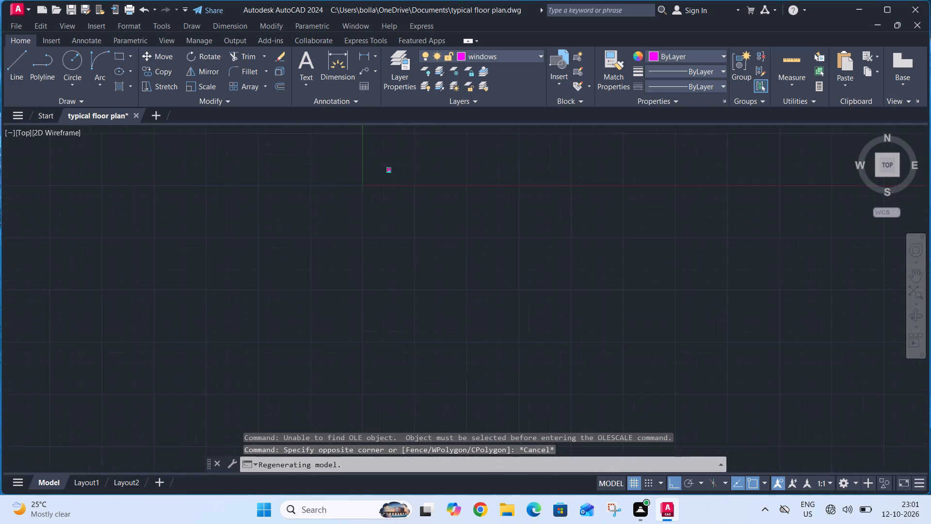
pyautogui.scroll(-1, 384, 166)
pyautogui.scroll(1, 384, 166)
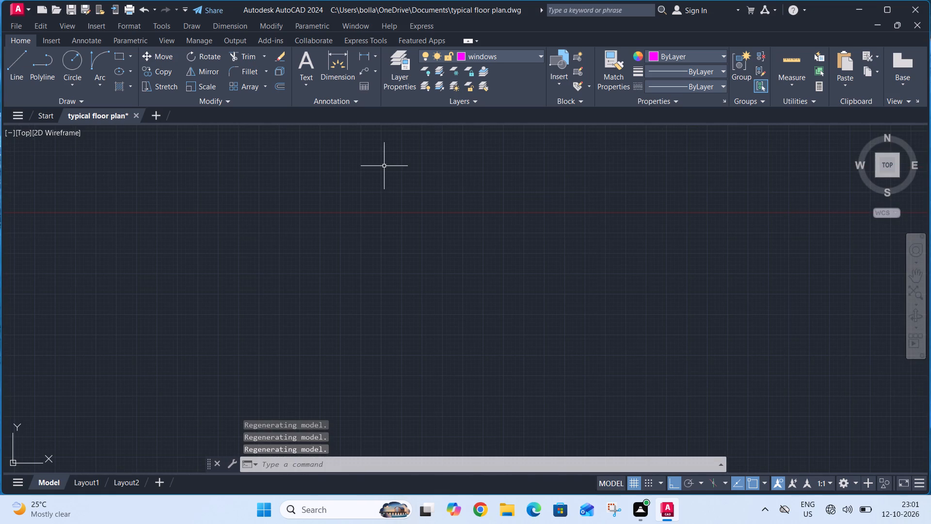
pyautogui.write('u')
pyautogui.press('space')
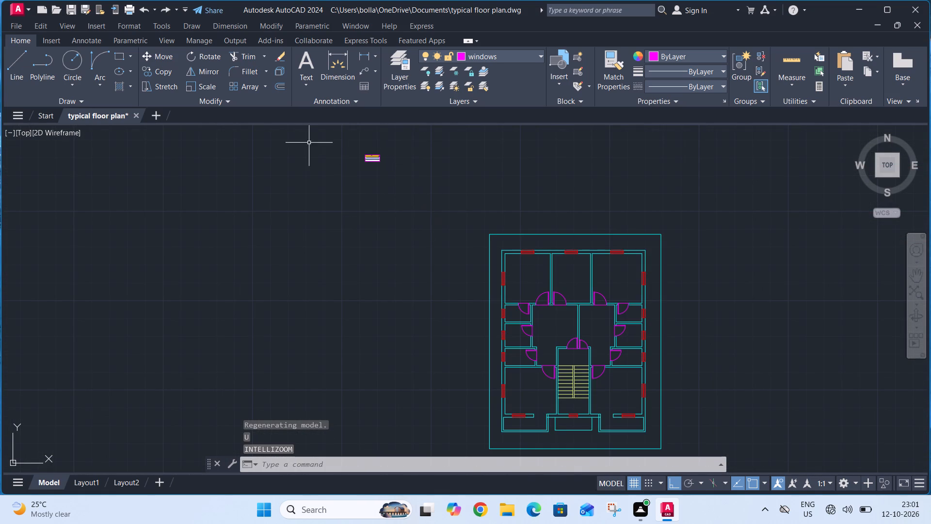
pyautogui.scroll(5, 367, 154)
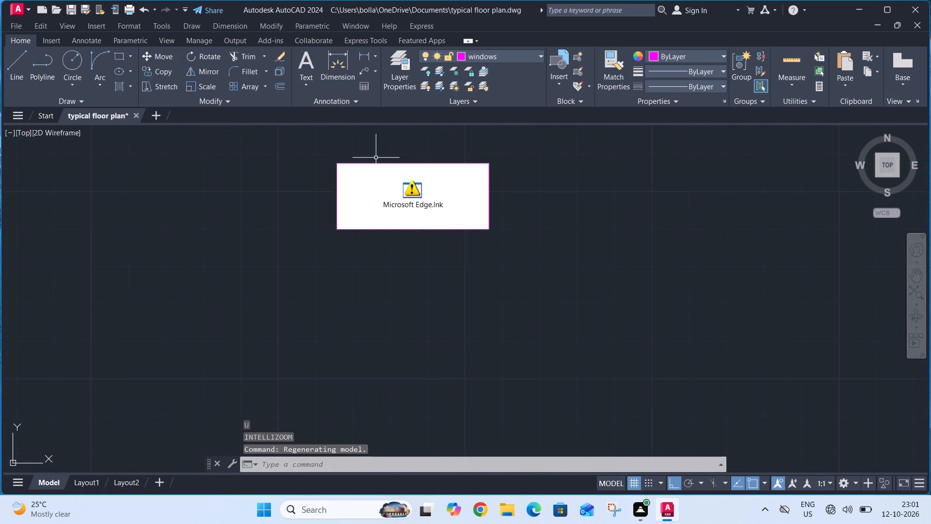
pyautogui.click(498, 156)
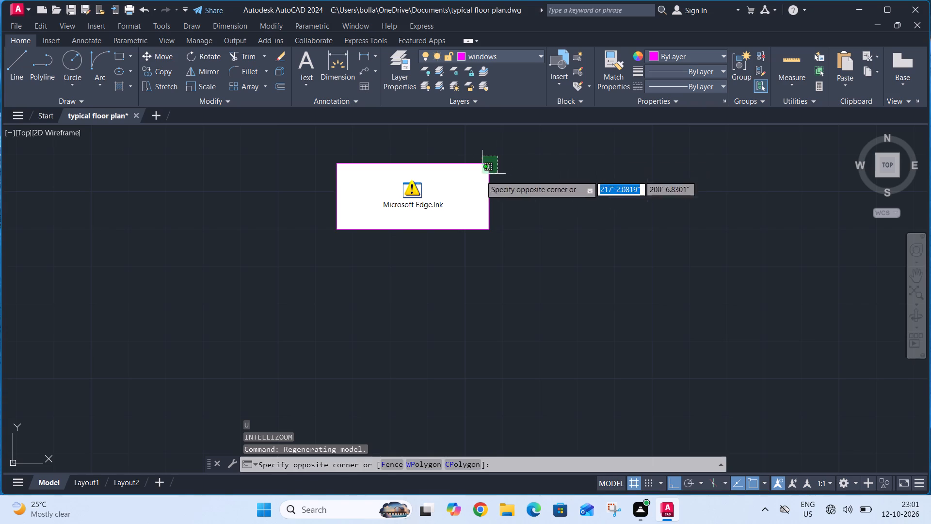
pyautogui.click(463, 212)
pyautogui.press('Delete')
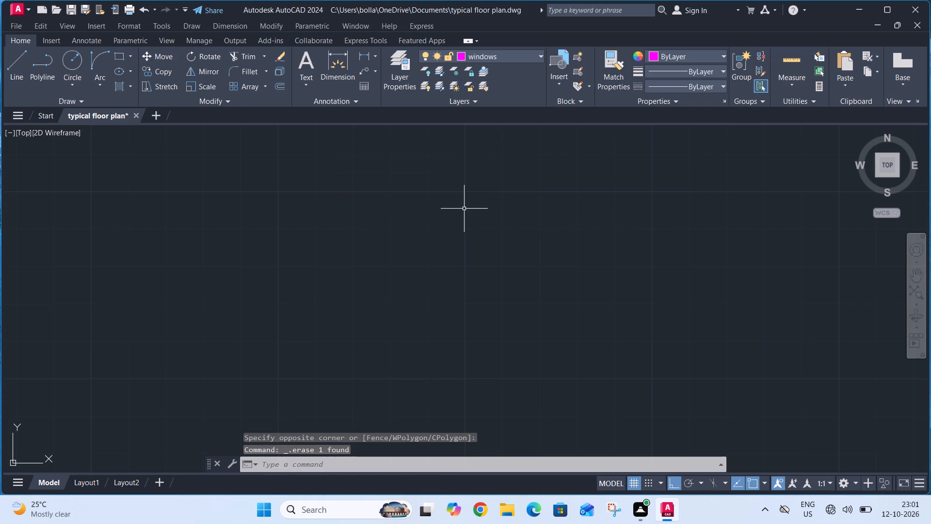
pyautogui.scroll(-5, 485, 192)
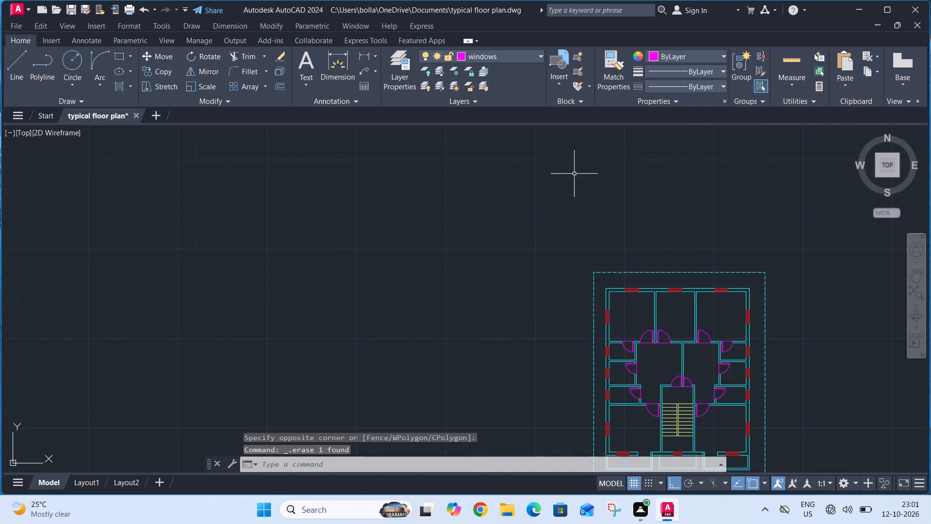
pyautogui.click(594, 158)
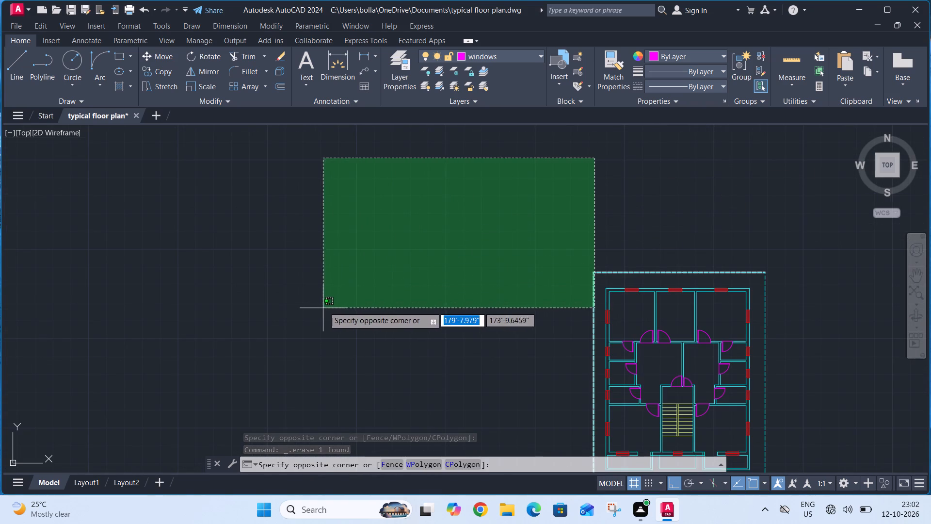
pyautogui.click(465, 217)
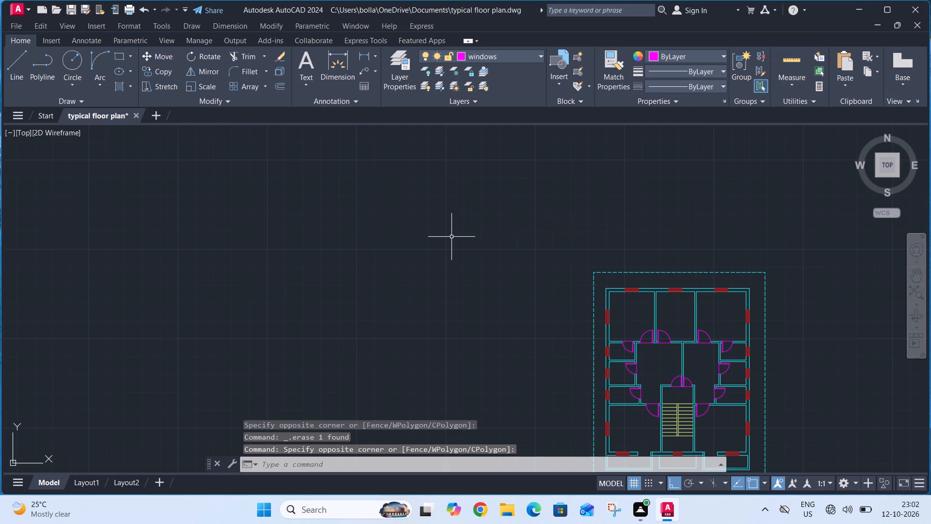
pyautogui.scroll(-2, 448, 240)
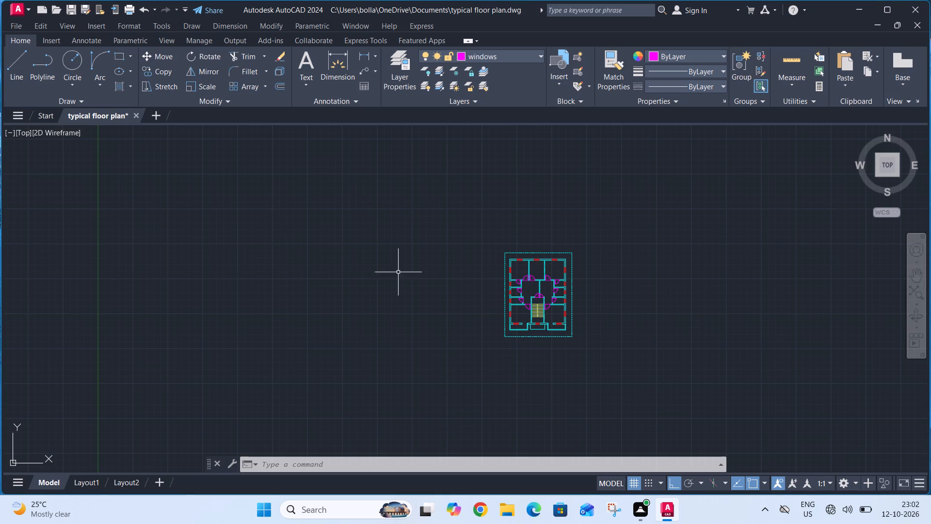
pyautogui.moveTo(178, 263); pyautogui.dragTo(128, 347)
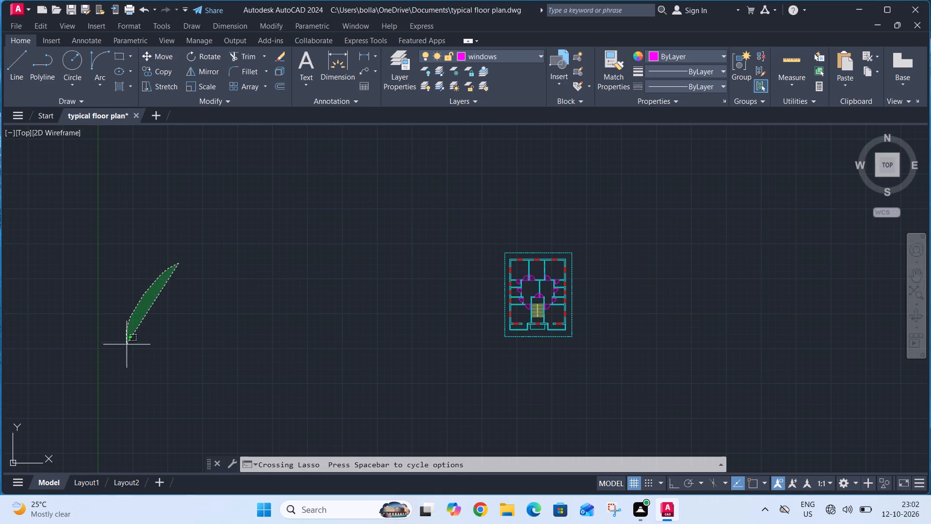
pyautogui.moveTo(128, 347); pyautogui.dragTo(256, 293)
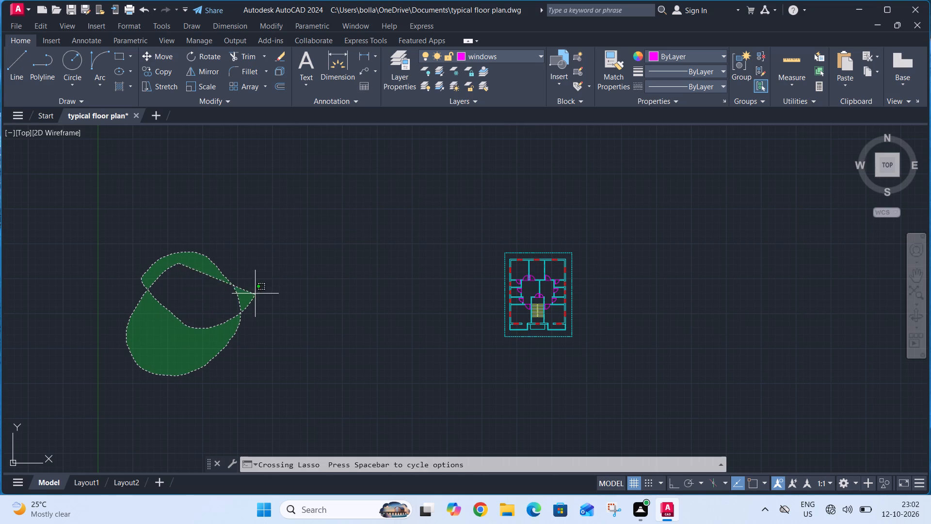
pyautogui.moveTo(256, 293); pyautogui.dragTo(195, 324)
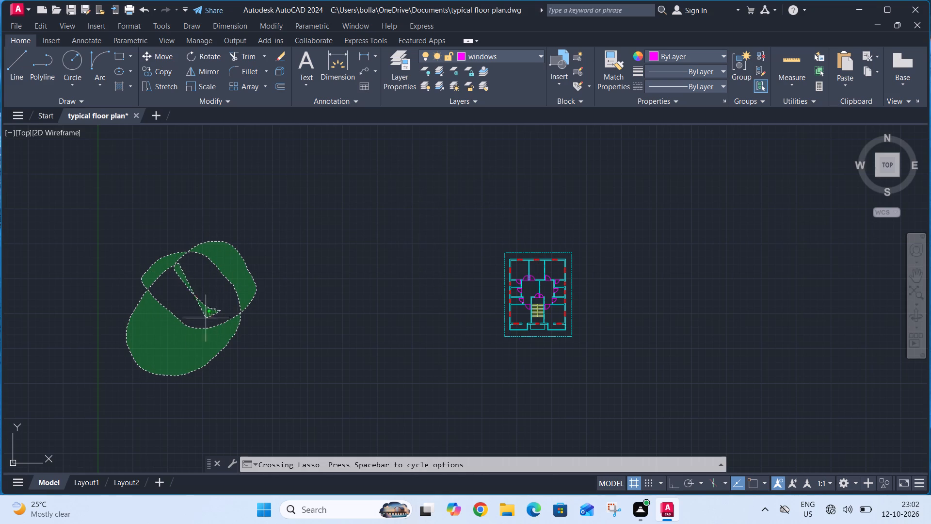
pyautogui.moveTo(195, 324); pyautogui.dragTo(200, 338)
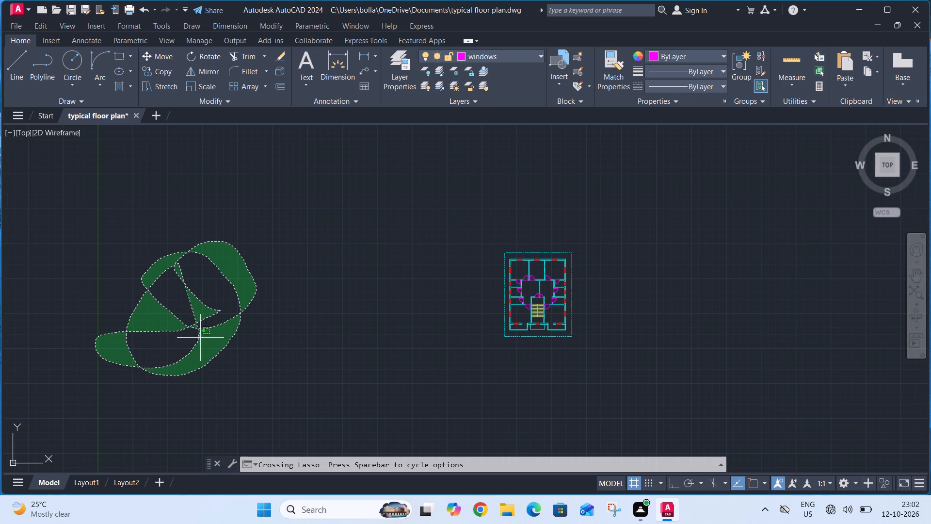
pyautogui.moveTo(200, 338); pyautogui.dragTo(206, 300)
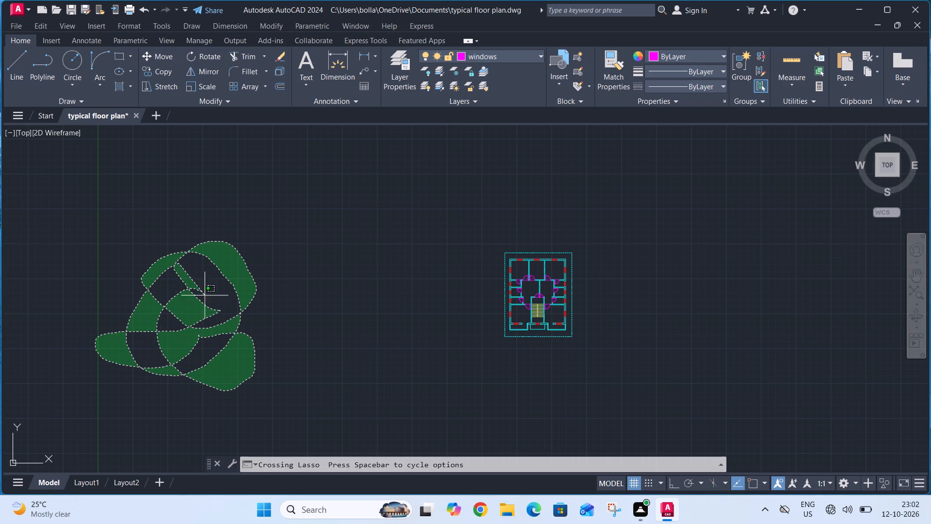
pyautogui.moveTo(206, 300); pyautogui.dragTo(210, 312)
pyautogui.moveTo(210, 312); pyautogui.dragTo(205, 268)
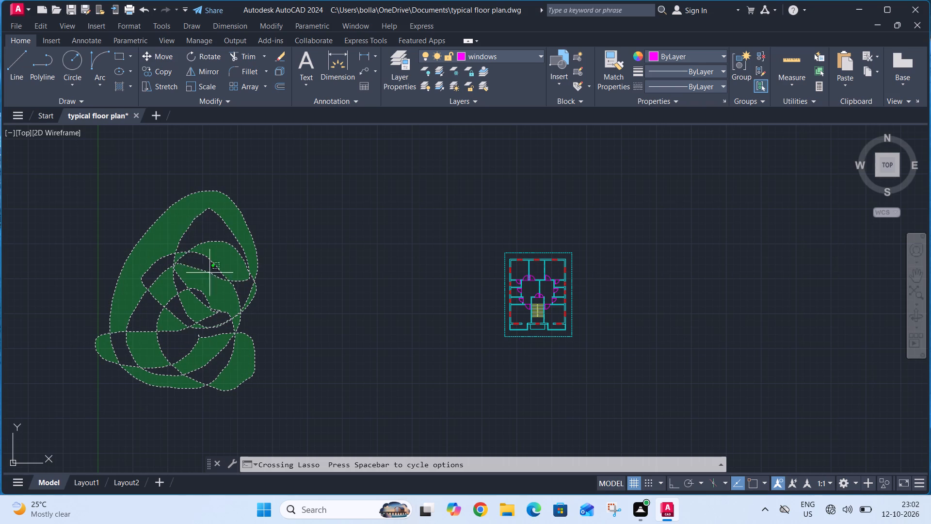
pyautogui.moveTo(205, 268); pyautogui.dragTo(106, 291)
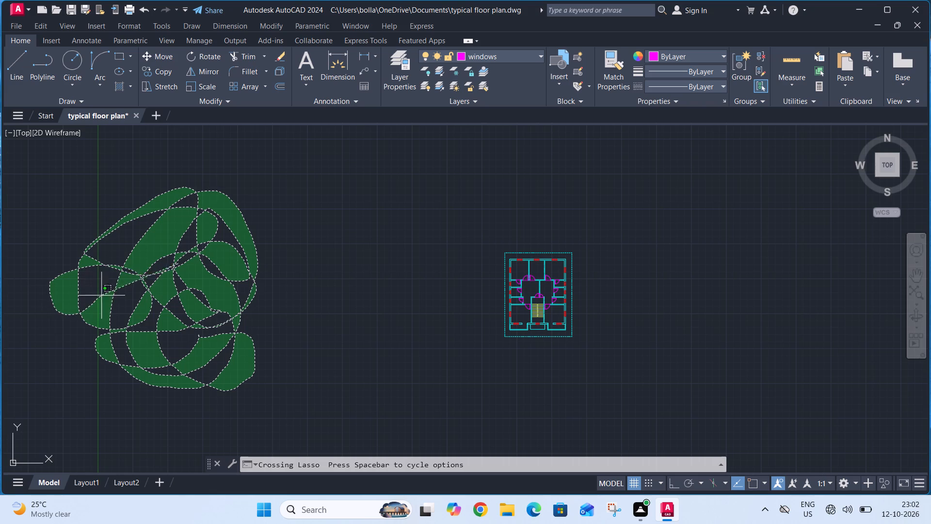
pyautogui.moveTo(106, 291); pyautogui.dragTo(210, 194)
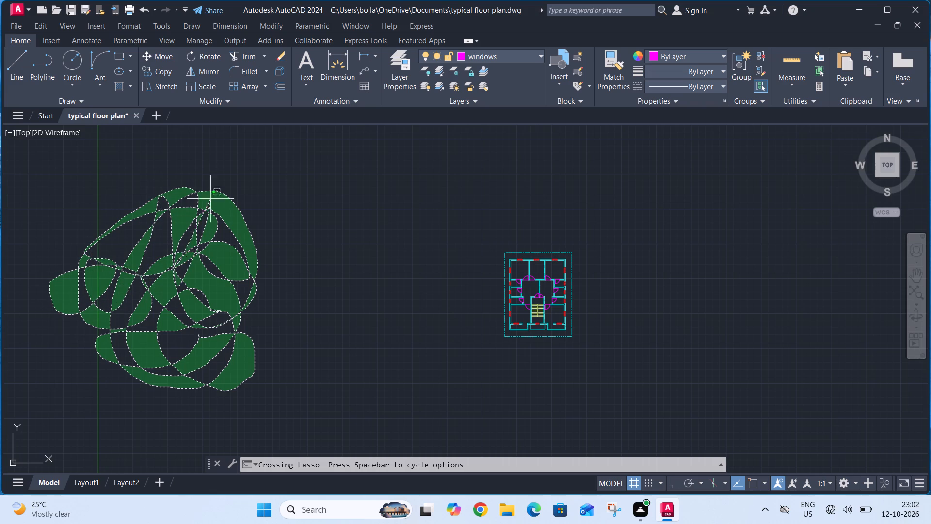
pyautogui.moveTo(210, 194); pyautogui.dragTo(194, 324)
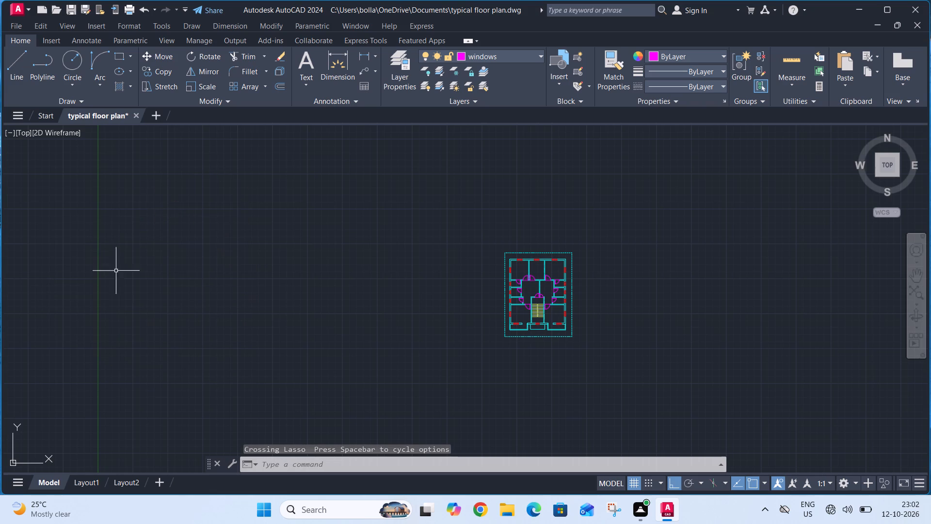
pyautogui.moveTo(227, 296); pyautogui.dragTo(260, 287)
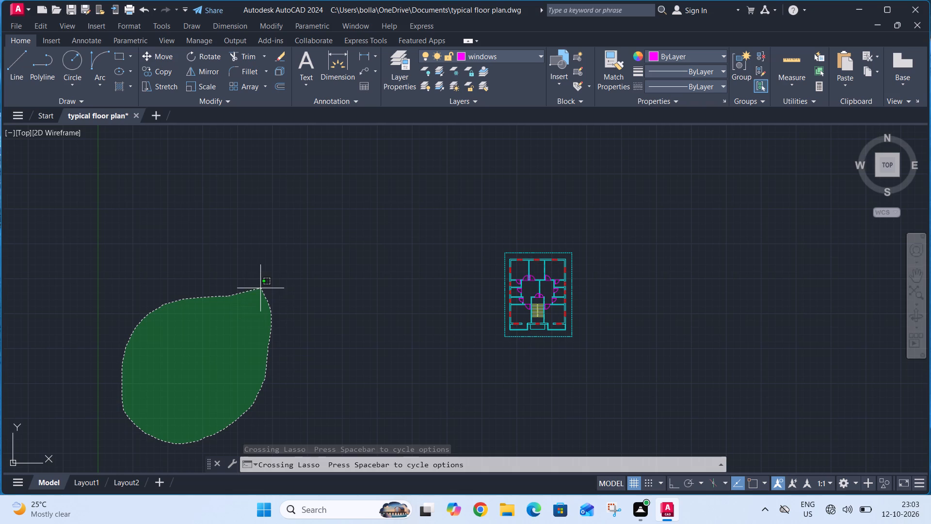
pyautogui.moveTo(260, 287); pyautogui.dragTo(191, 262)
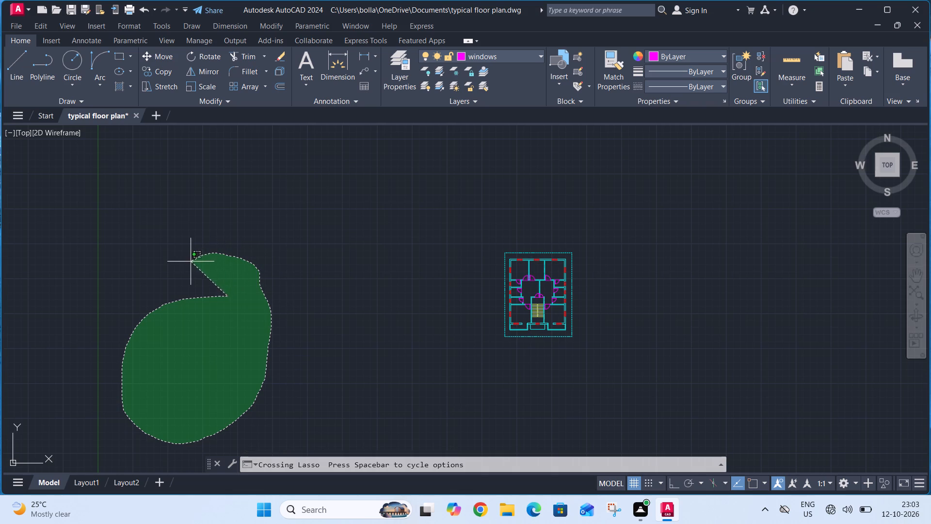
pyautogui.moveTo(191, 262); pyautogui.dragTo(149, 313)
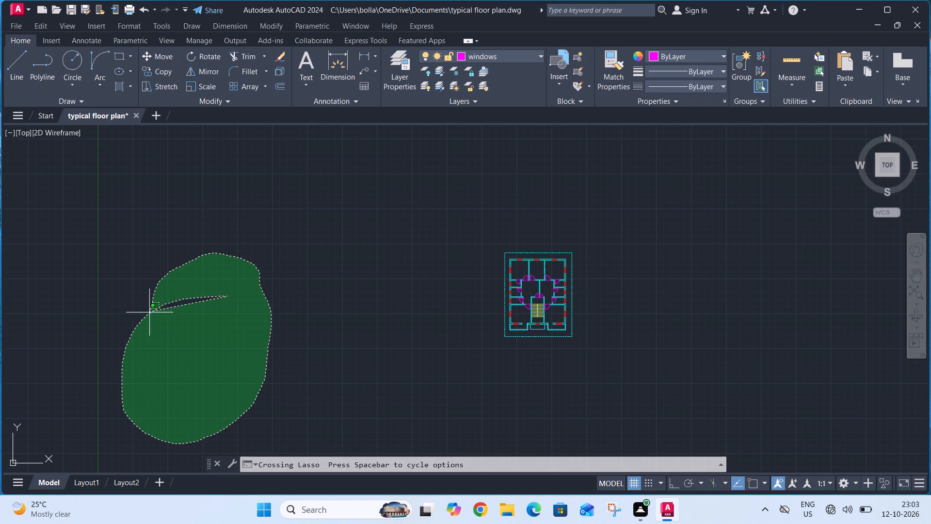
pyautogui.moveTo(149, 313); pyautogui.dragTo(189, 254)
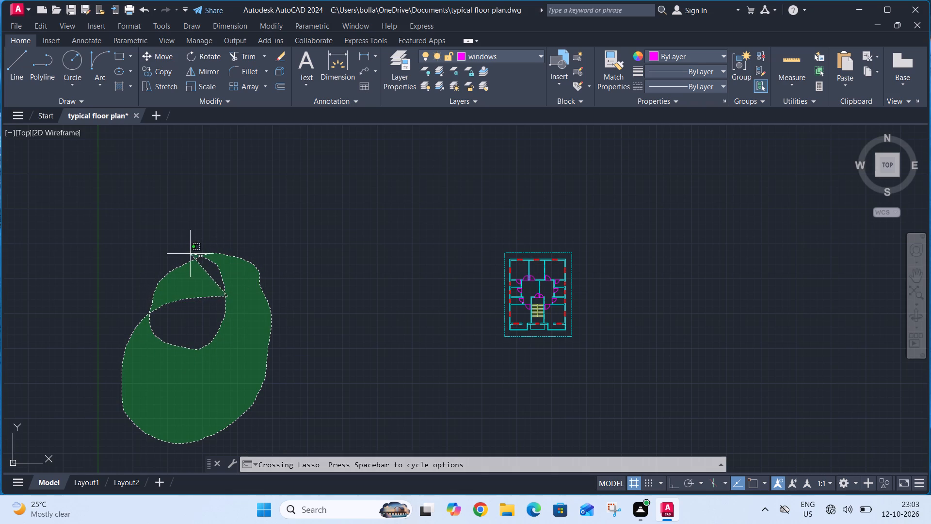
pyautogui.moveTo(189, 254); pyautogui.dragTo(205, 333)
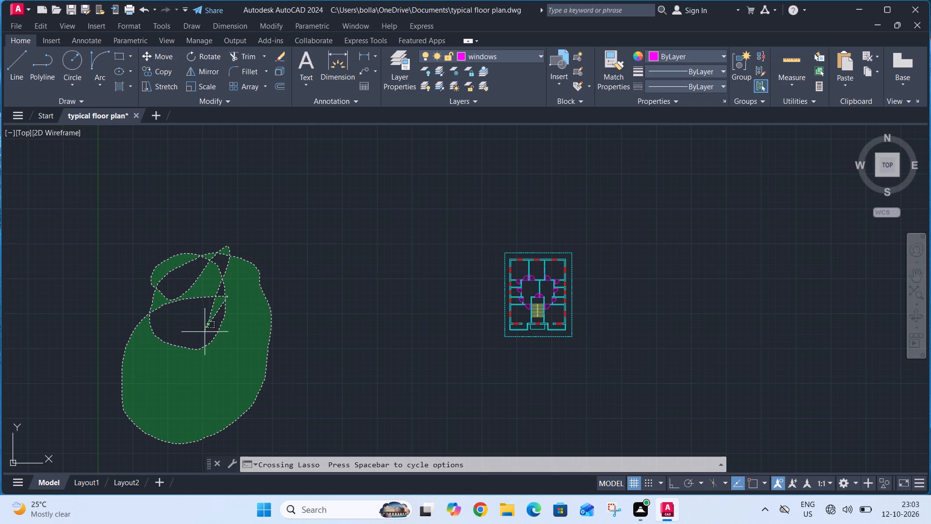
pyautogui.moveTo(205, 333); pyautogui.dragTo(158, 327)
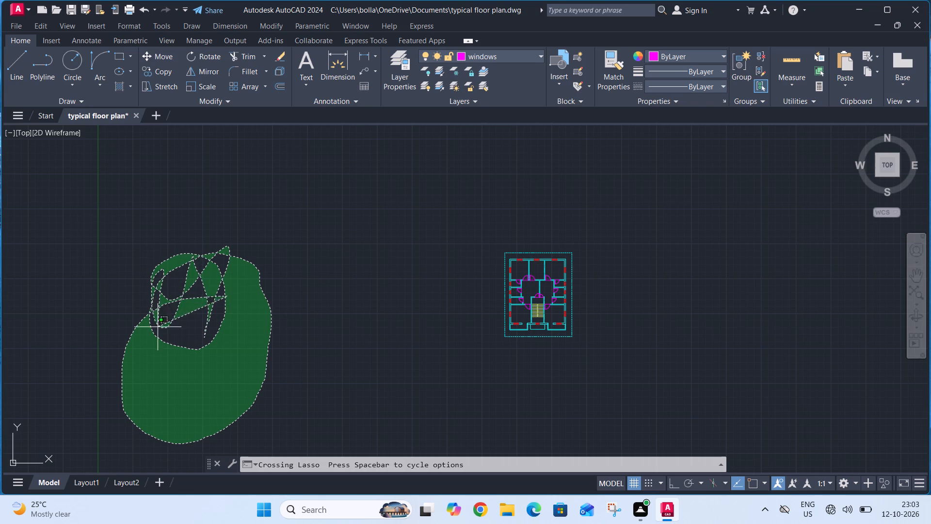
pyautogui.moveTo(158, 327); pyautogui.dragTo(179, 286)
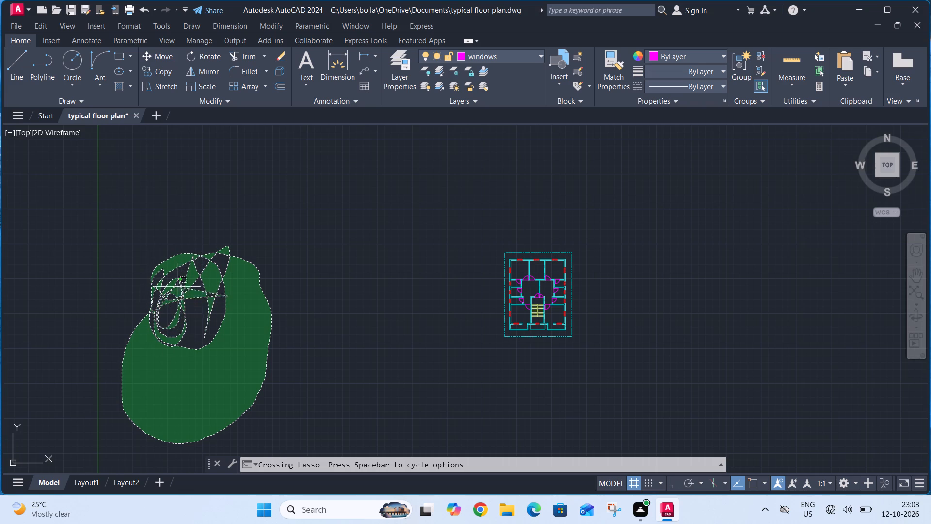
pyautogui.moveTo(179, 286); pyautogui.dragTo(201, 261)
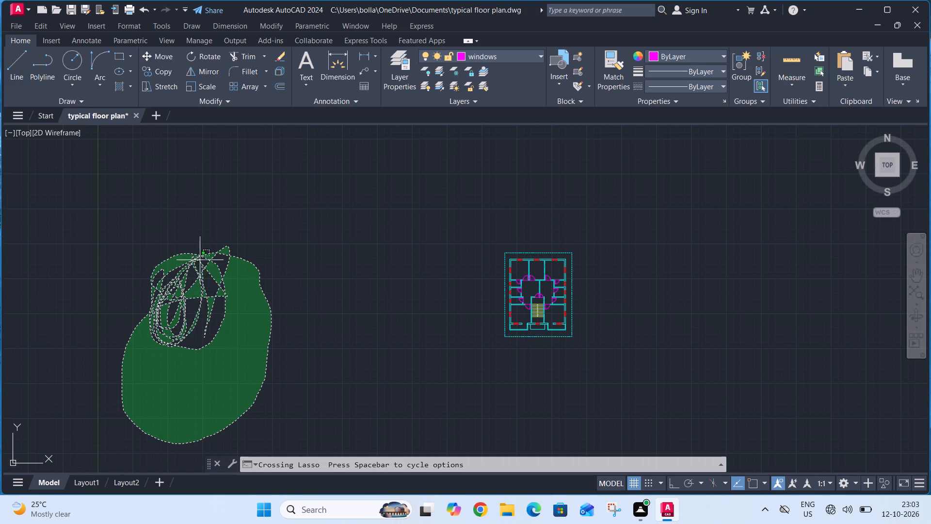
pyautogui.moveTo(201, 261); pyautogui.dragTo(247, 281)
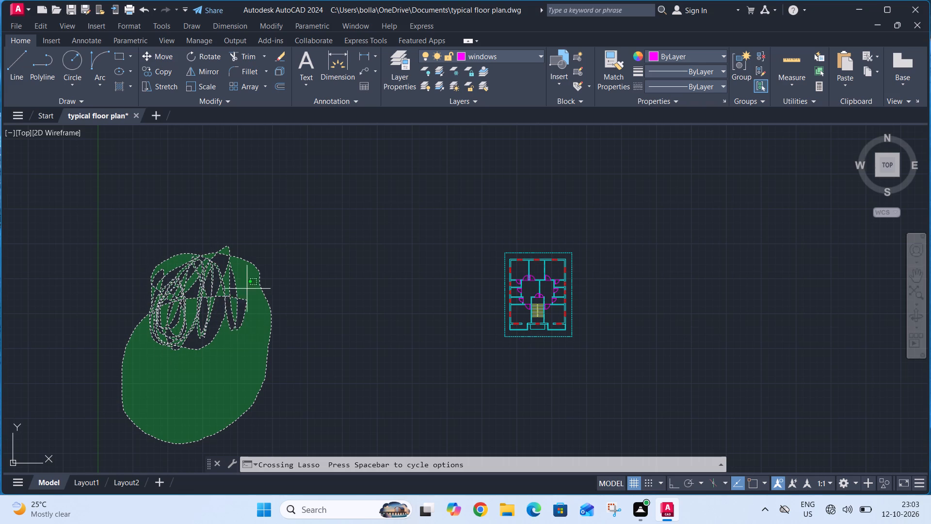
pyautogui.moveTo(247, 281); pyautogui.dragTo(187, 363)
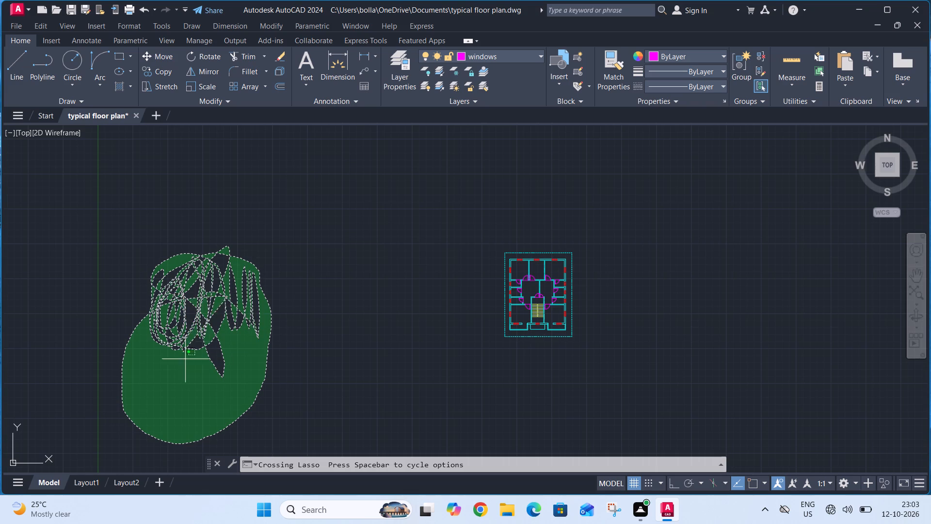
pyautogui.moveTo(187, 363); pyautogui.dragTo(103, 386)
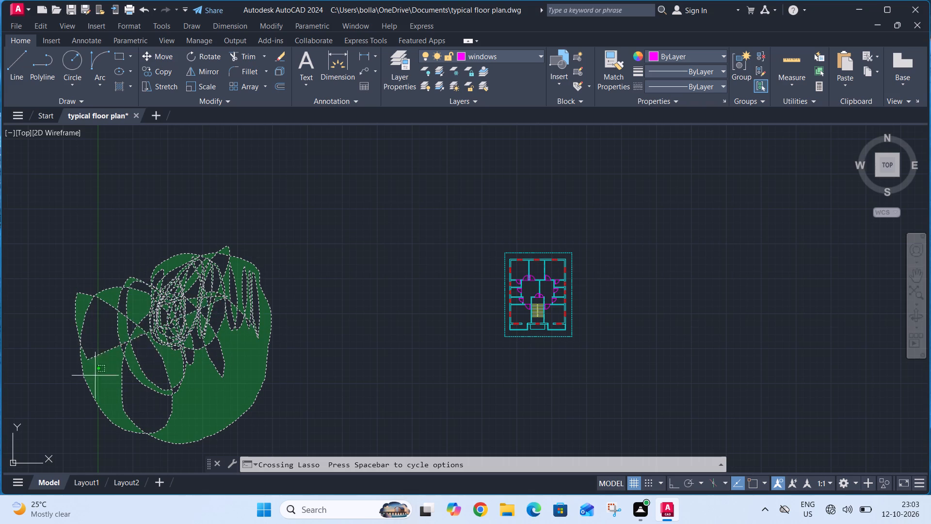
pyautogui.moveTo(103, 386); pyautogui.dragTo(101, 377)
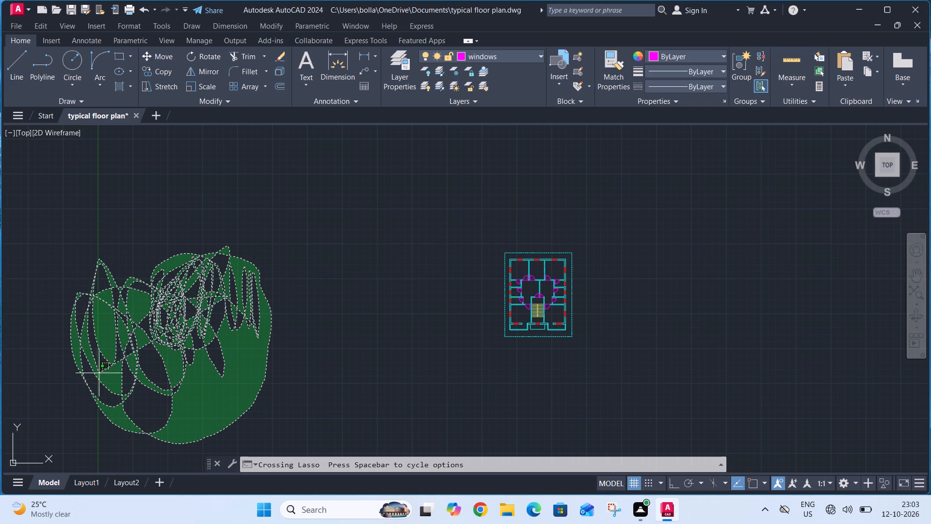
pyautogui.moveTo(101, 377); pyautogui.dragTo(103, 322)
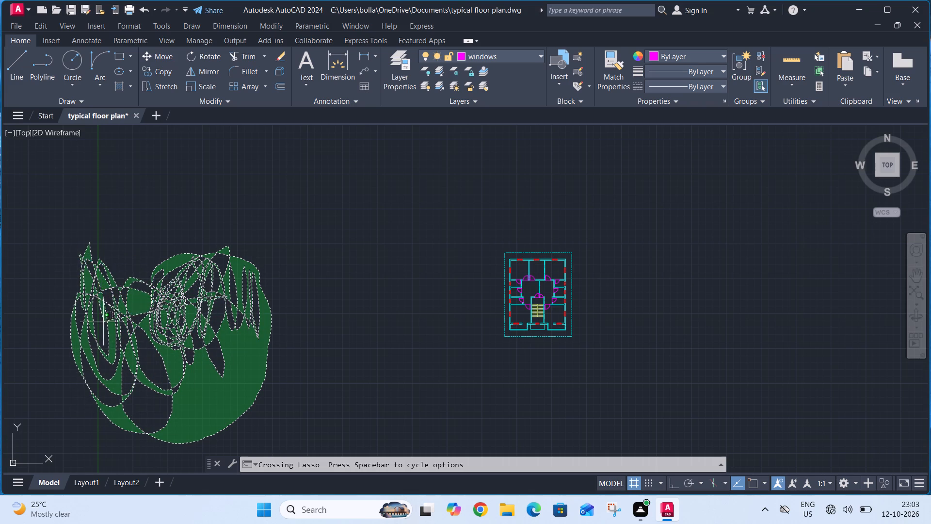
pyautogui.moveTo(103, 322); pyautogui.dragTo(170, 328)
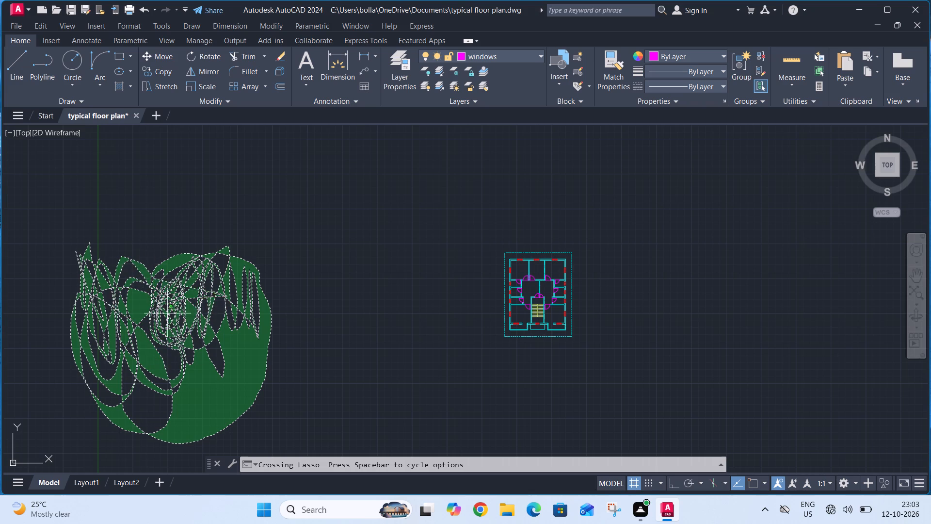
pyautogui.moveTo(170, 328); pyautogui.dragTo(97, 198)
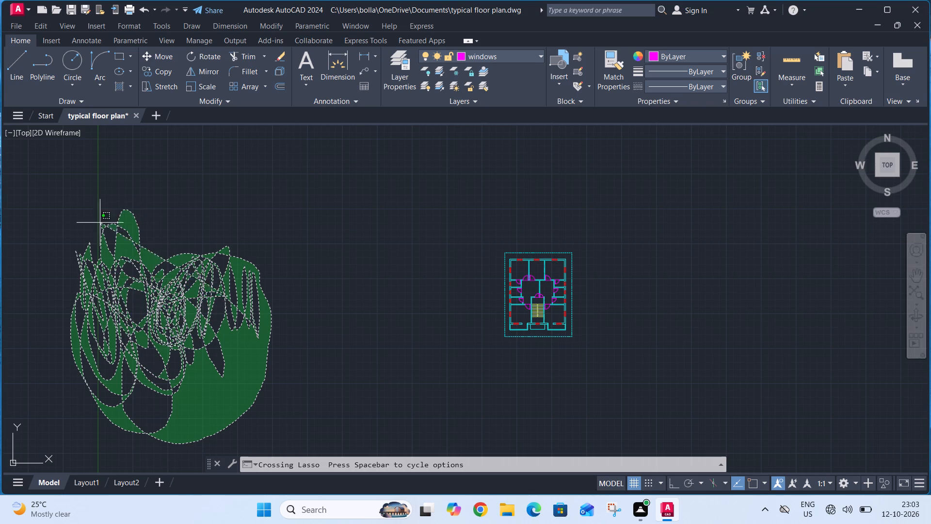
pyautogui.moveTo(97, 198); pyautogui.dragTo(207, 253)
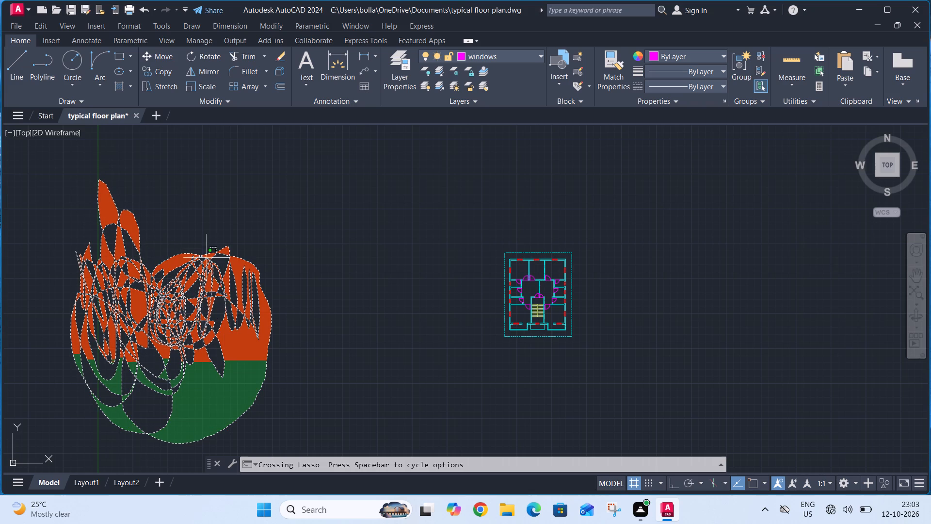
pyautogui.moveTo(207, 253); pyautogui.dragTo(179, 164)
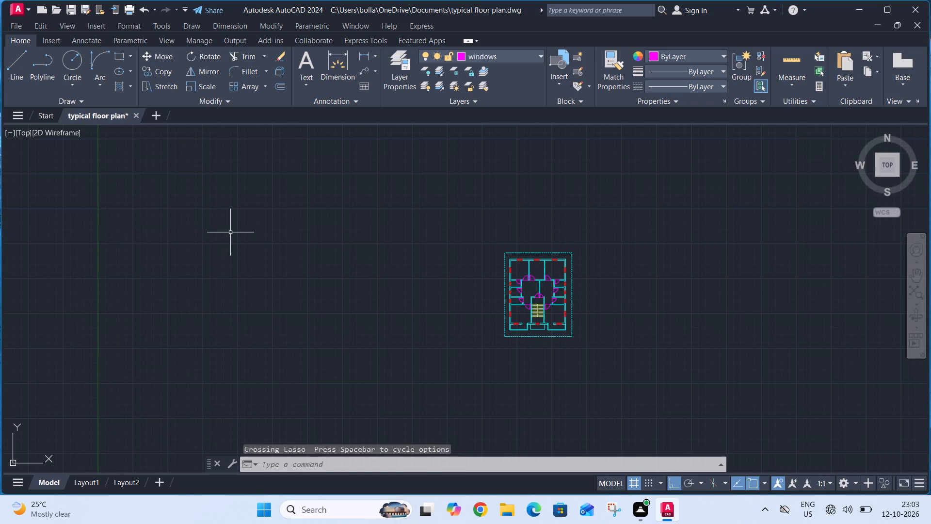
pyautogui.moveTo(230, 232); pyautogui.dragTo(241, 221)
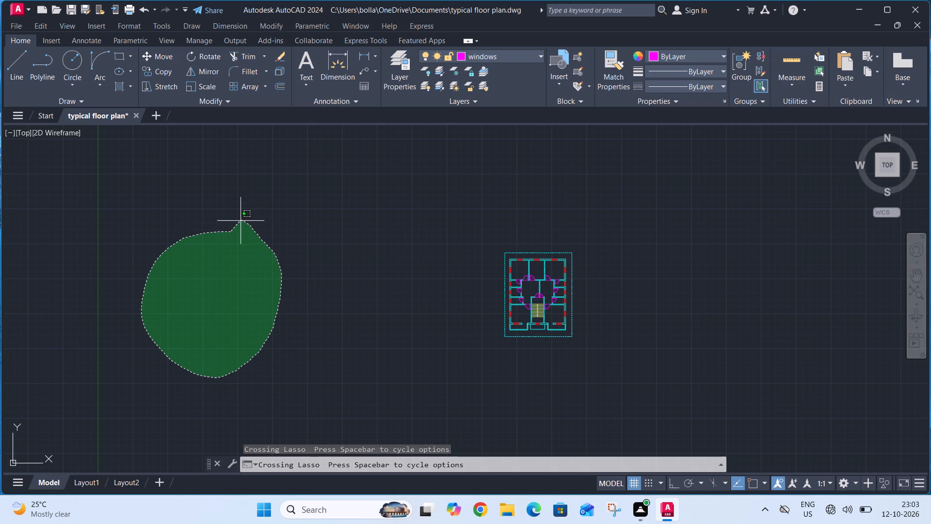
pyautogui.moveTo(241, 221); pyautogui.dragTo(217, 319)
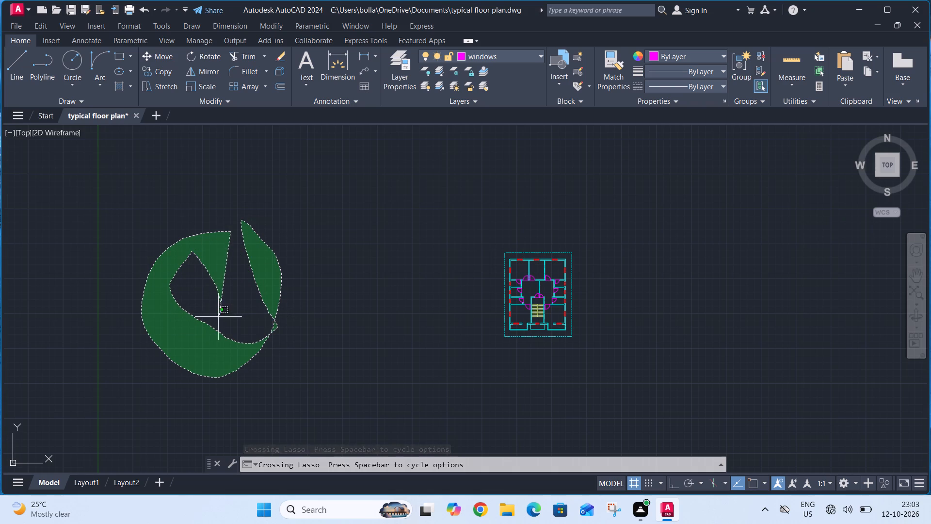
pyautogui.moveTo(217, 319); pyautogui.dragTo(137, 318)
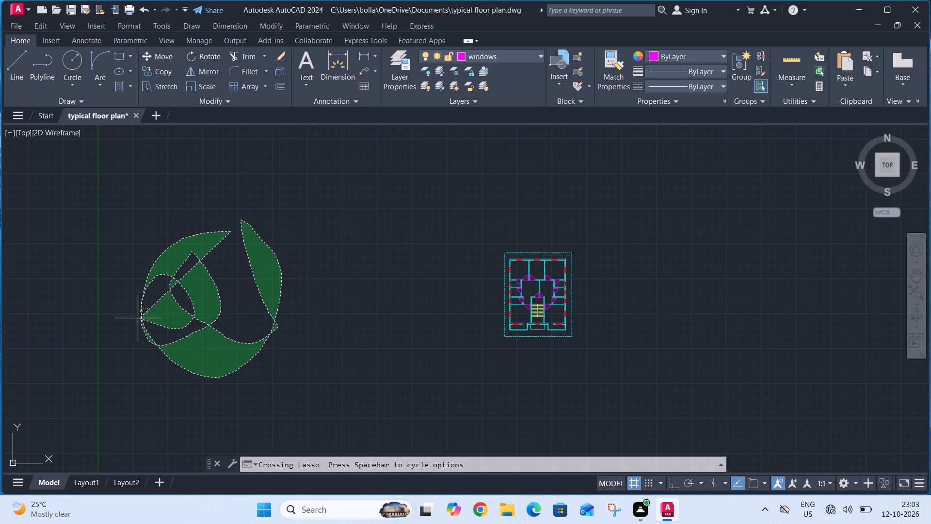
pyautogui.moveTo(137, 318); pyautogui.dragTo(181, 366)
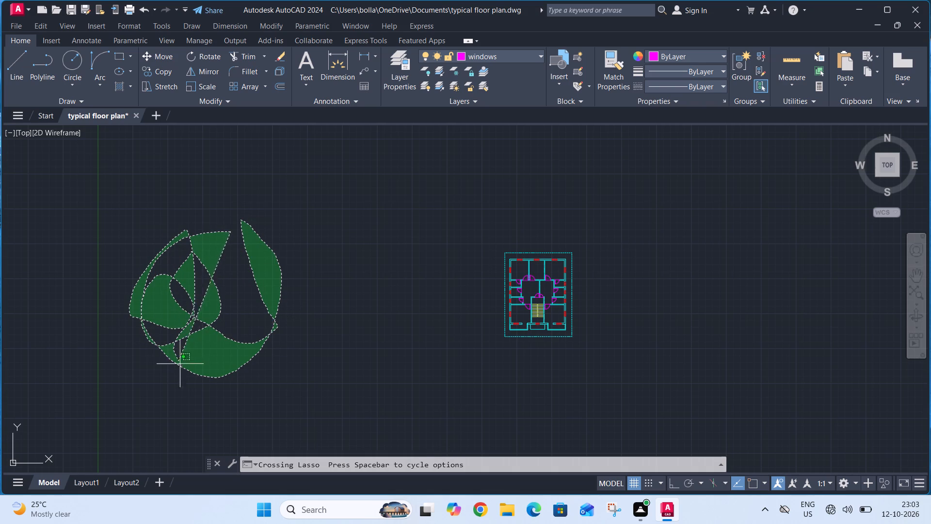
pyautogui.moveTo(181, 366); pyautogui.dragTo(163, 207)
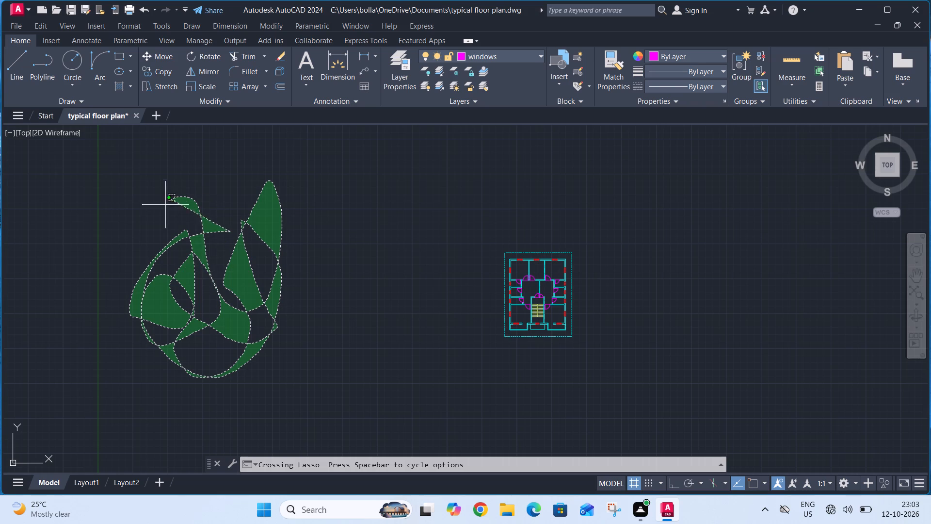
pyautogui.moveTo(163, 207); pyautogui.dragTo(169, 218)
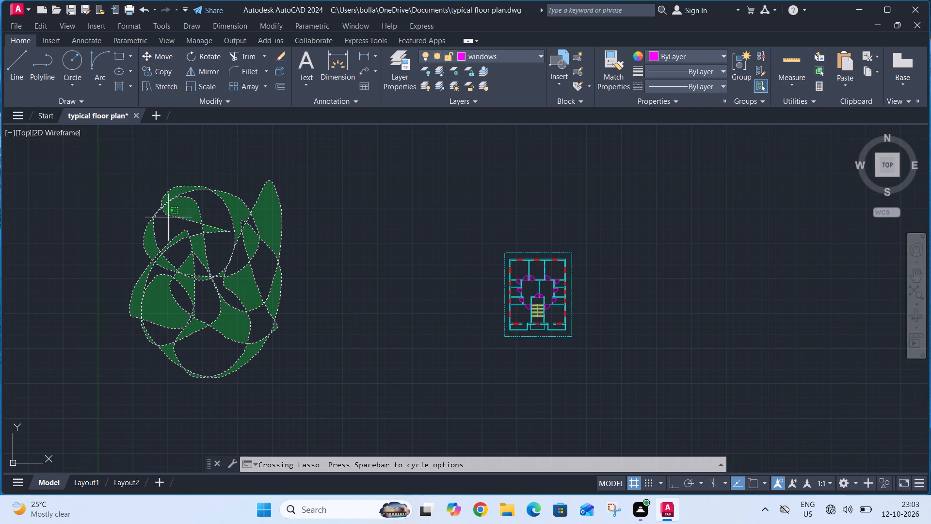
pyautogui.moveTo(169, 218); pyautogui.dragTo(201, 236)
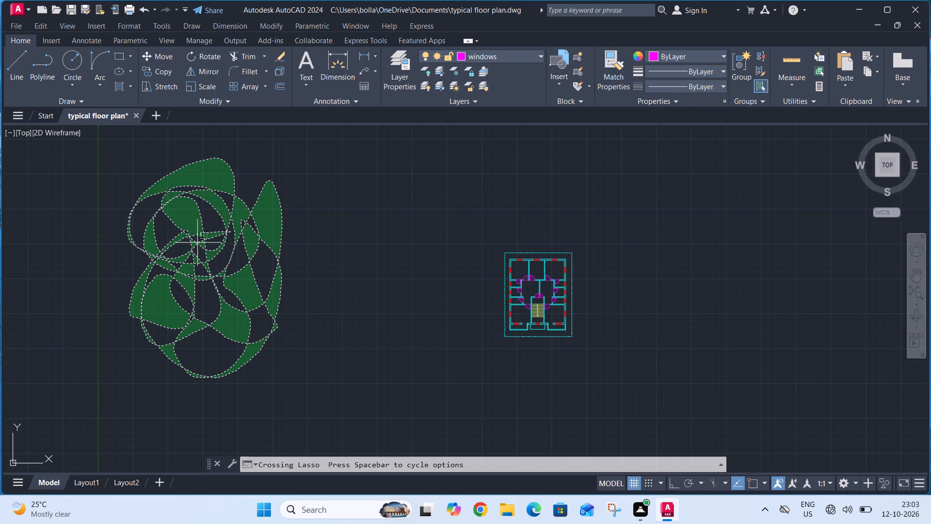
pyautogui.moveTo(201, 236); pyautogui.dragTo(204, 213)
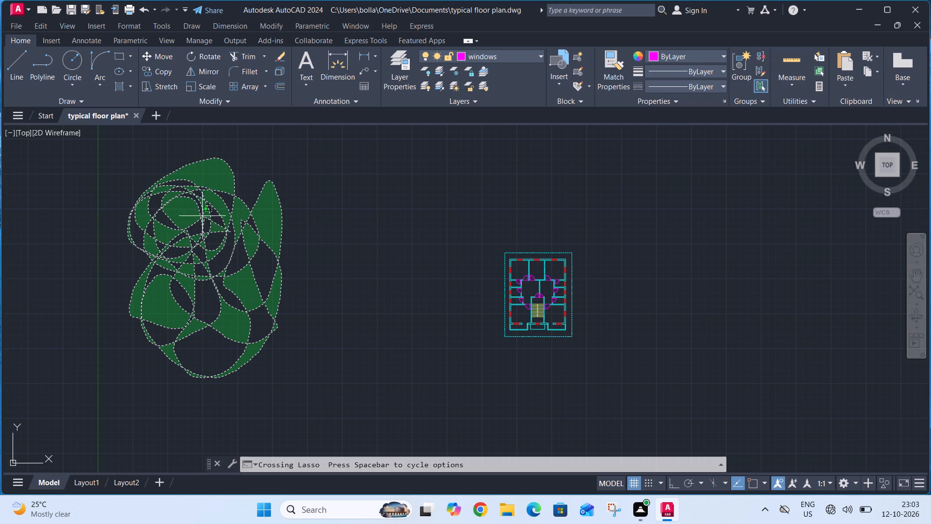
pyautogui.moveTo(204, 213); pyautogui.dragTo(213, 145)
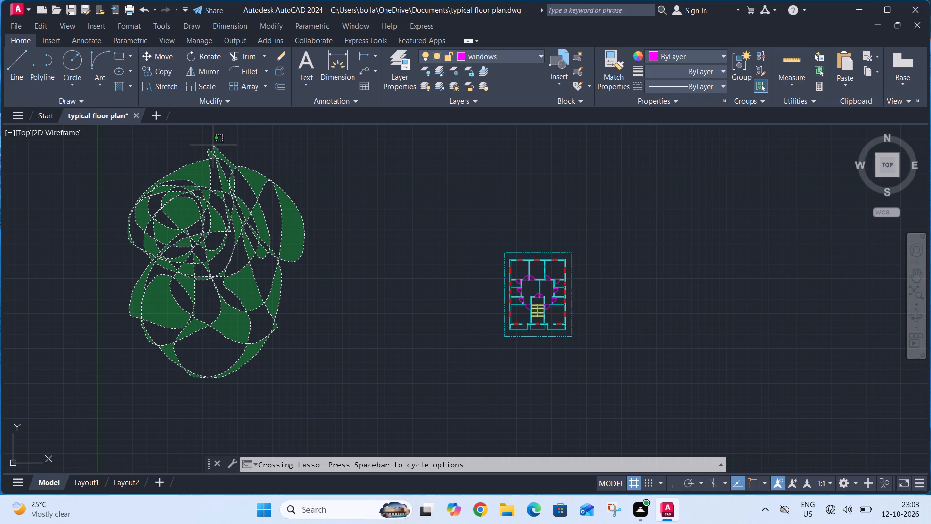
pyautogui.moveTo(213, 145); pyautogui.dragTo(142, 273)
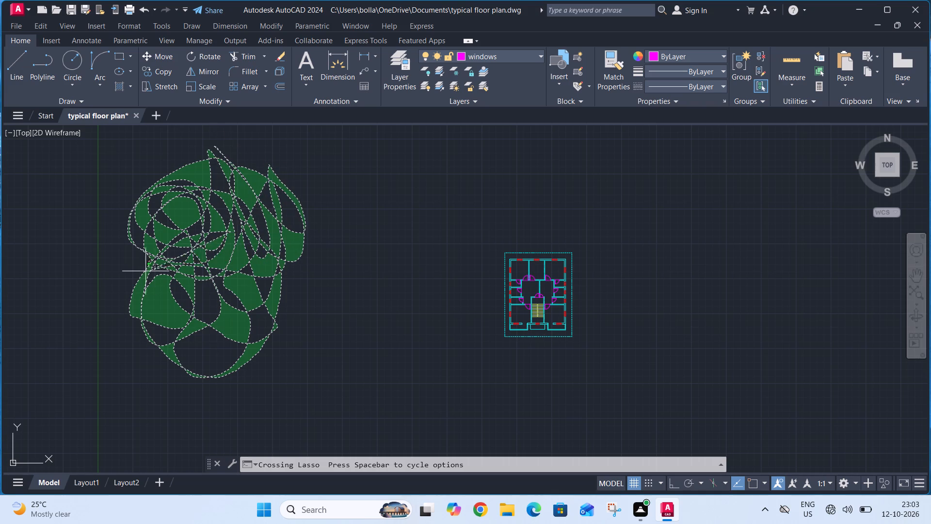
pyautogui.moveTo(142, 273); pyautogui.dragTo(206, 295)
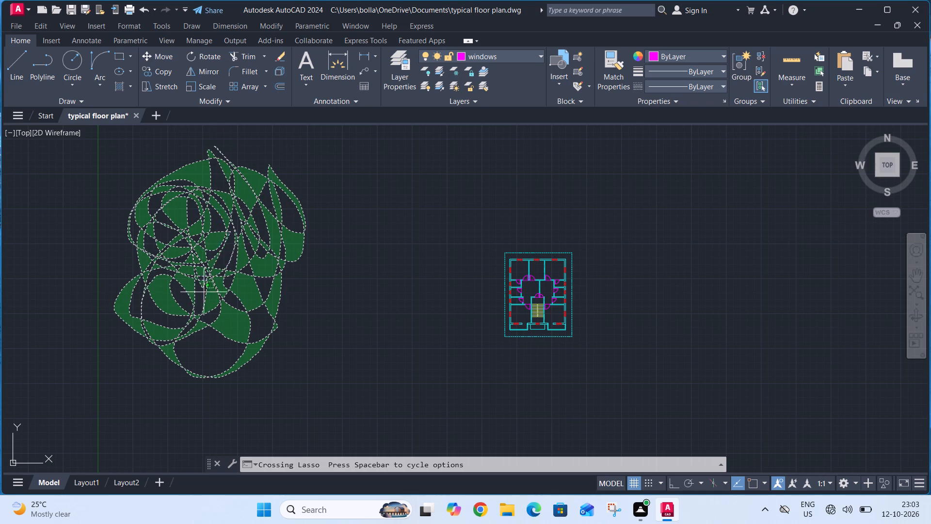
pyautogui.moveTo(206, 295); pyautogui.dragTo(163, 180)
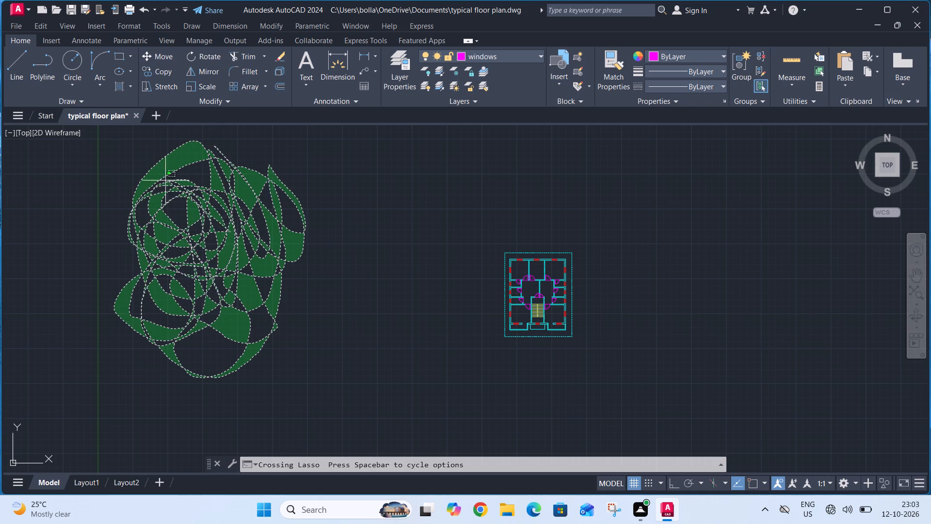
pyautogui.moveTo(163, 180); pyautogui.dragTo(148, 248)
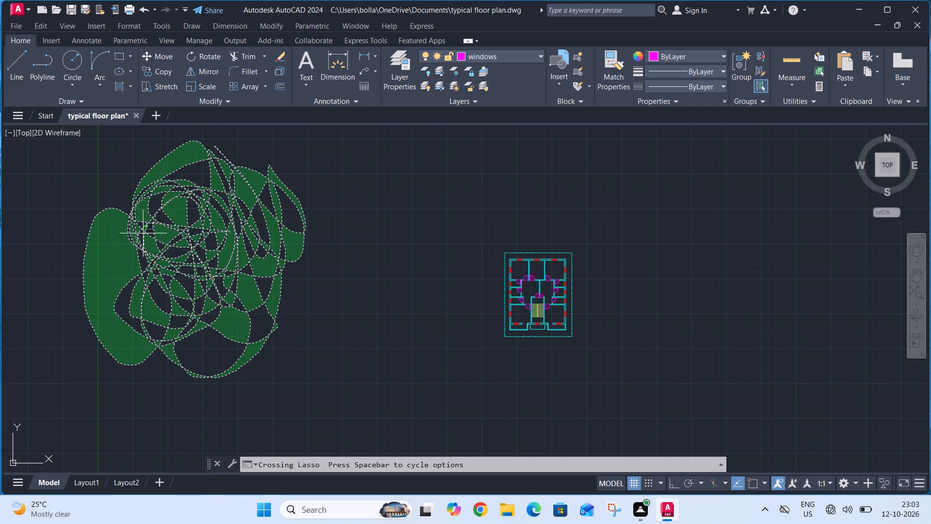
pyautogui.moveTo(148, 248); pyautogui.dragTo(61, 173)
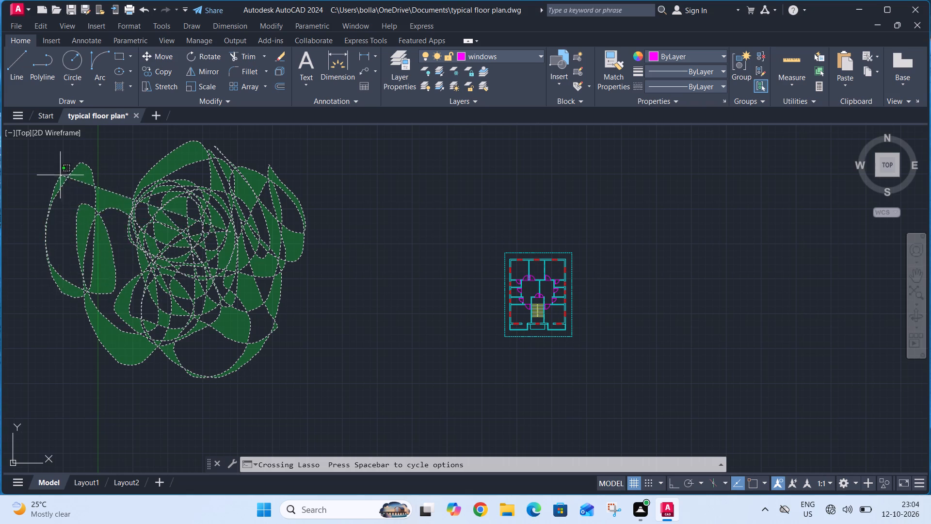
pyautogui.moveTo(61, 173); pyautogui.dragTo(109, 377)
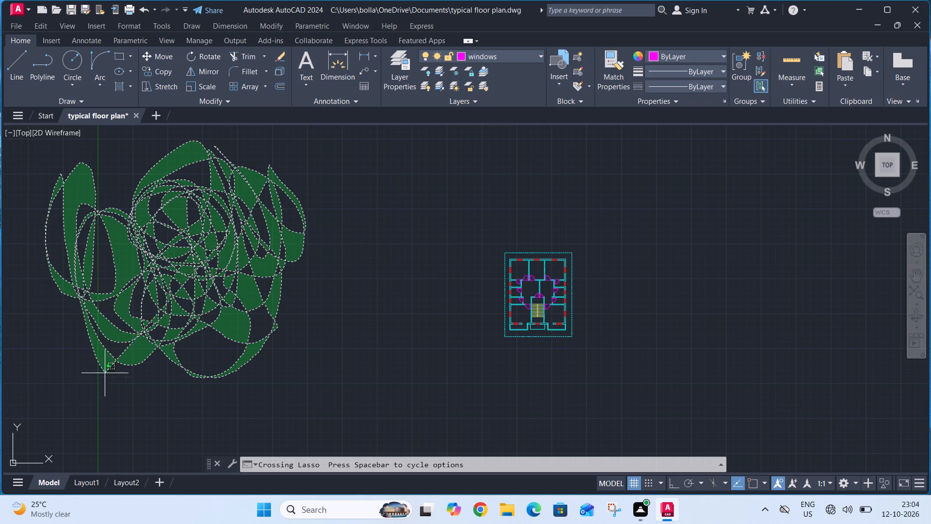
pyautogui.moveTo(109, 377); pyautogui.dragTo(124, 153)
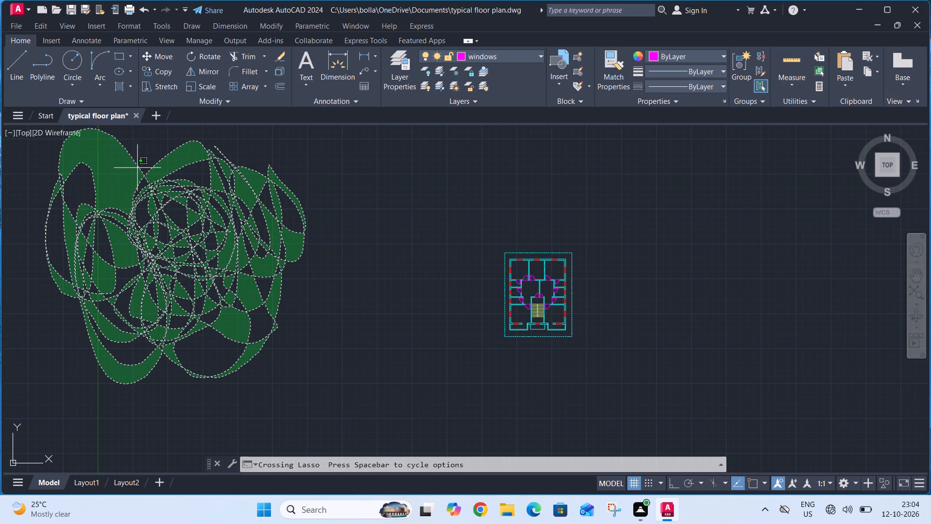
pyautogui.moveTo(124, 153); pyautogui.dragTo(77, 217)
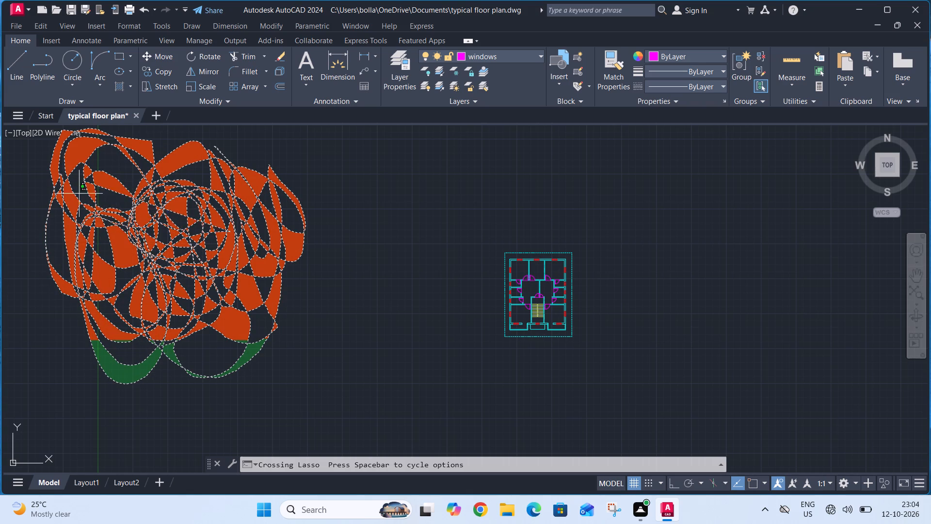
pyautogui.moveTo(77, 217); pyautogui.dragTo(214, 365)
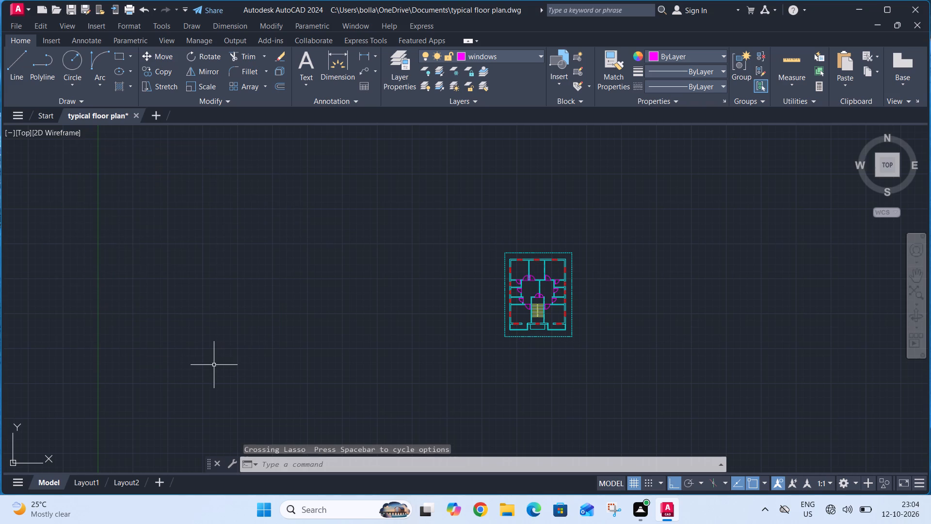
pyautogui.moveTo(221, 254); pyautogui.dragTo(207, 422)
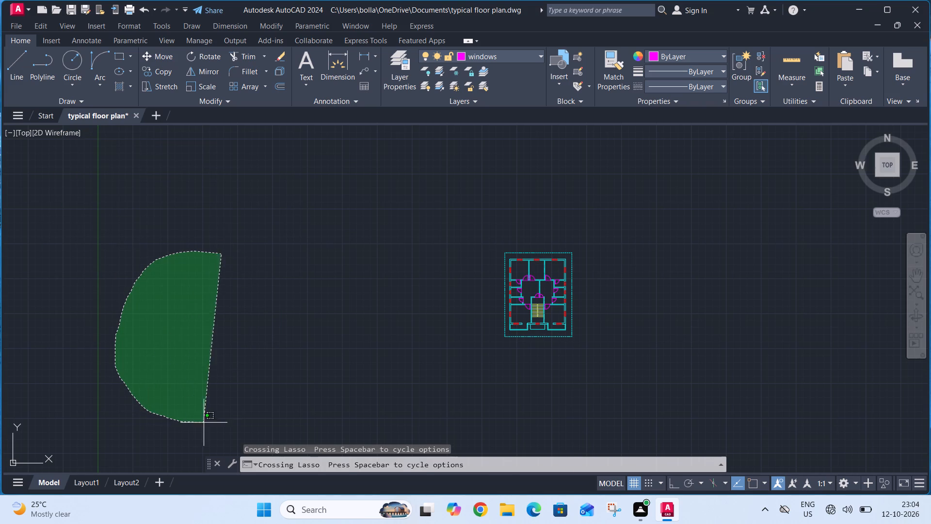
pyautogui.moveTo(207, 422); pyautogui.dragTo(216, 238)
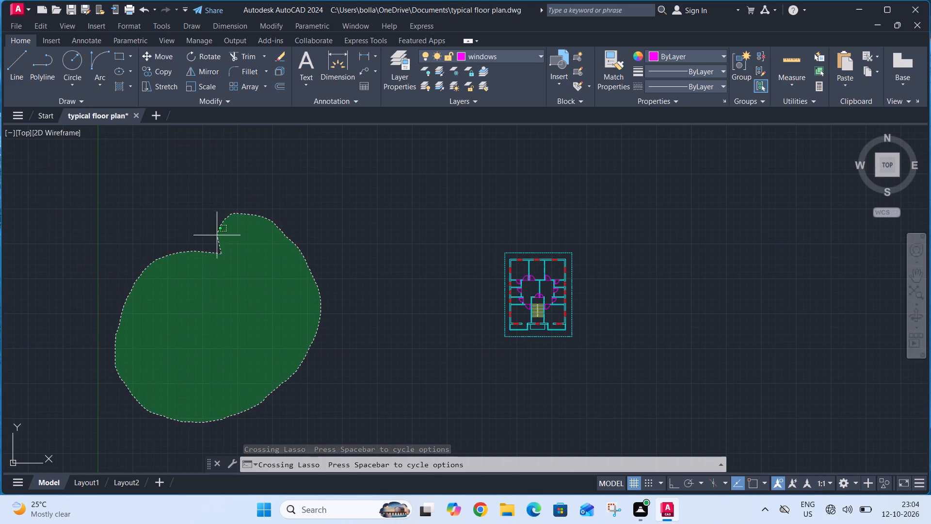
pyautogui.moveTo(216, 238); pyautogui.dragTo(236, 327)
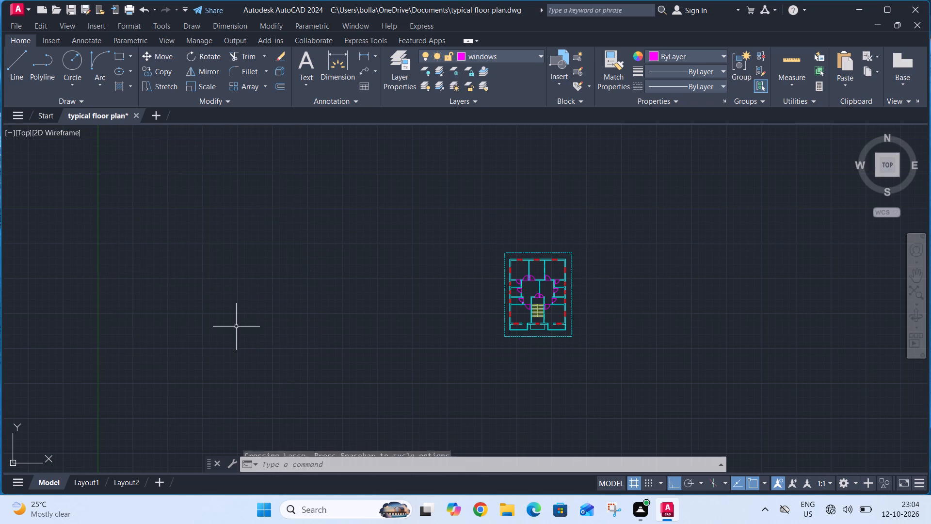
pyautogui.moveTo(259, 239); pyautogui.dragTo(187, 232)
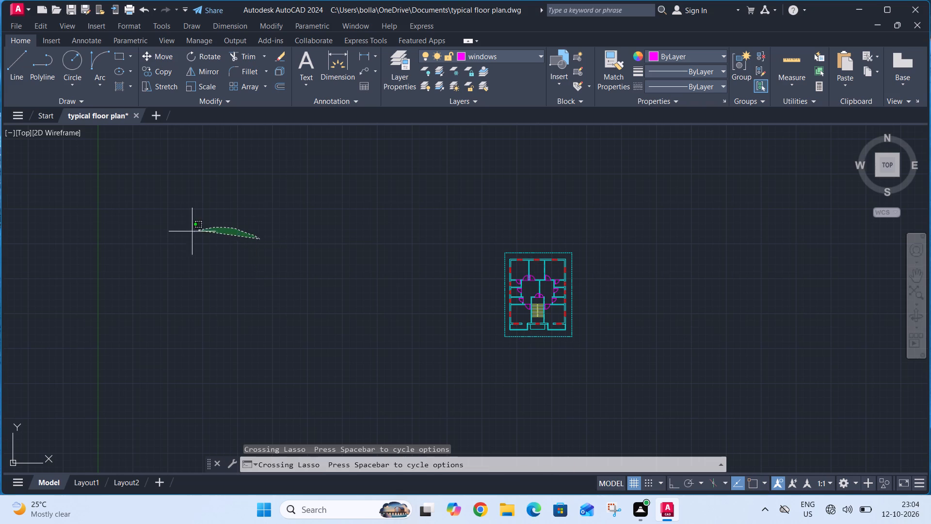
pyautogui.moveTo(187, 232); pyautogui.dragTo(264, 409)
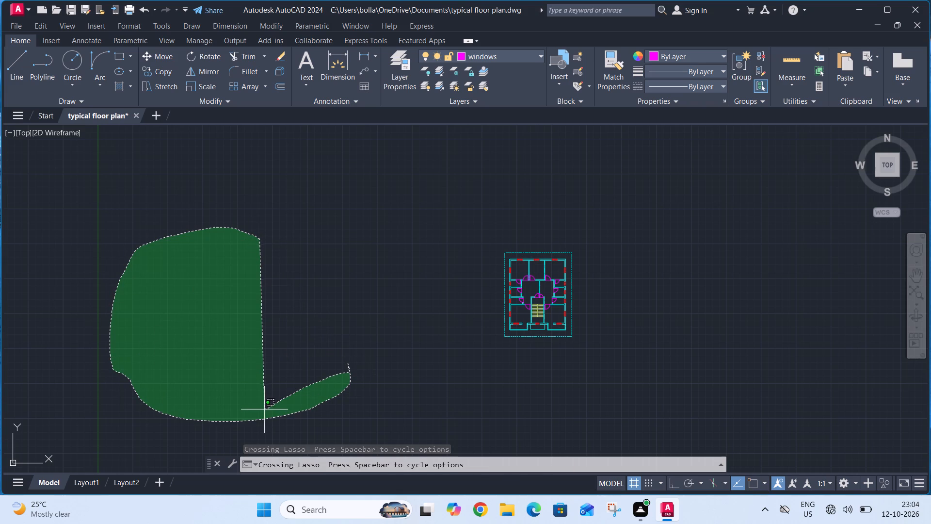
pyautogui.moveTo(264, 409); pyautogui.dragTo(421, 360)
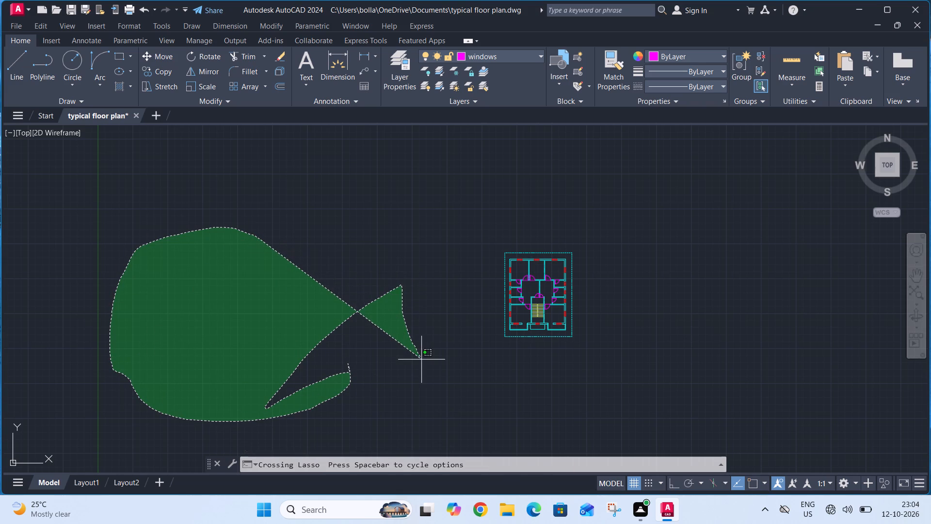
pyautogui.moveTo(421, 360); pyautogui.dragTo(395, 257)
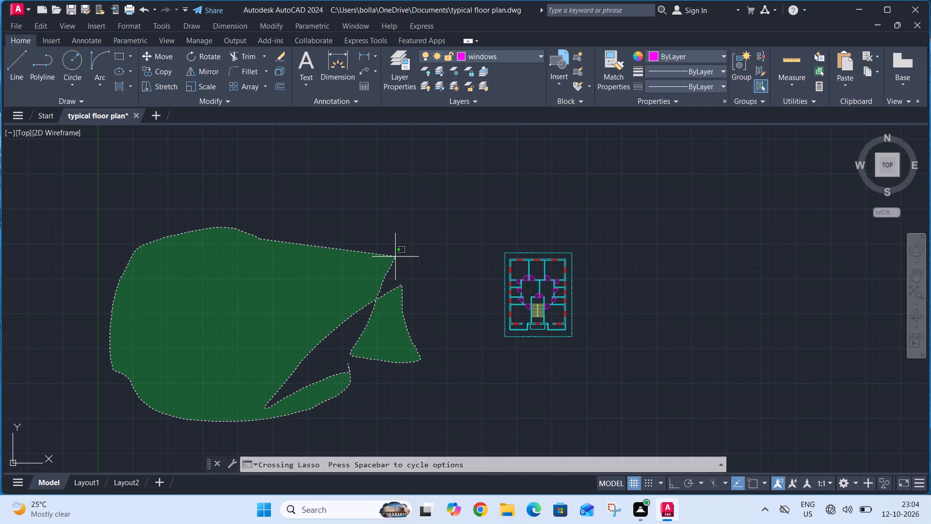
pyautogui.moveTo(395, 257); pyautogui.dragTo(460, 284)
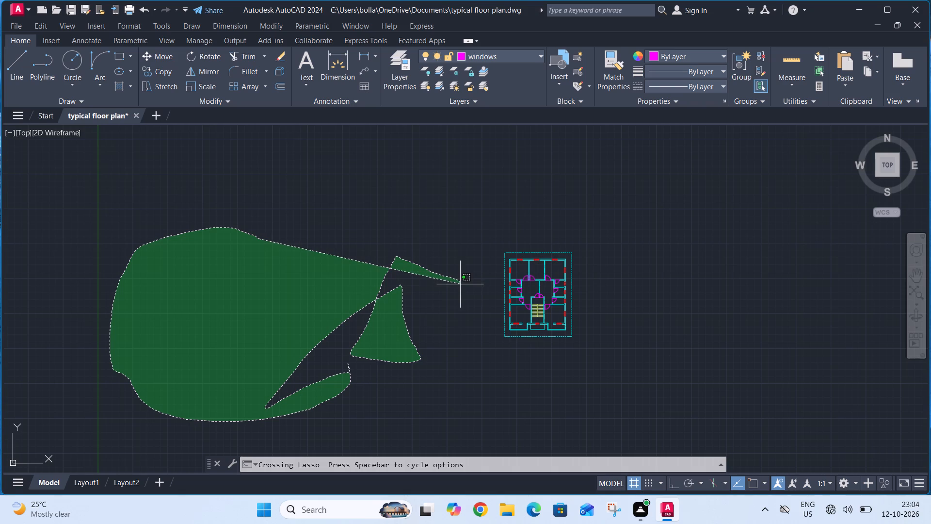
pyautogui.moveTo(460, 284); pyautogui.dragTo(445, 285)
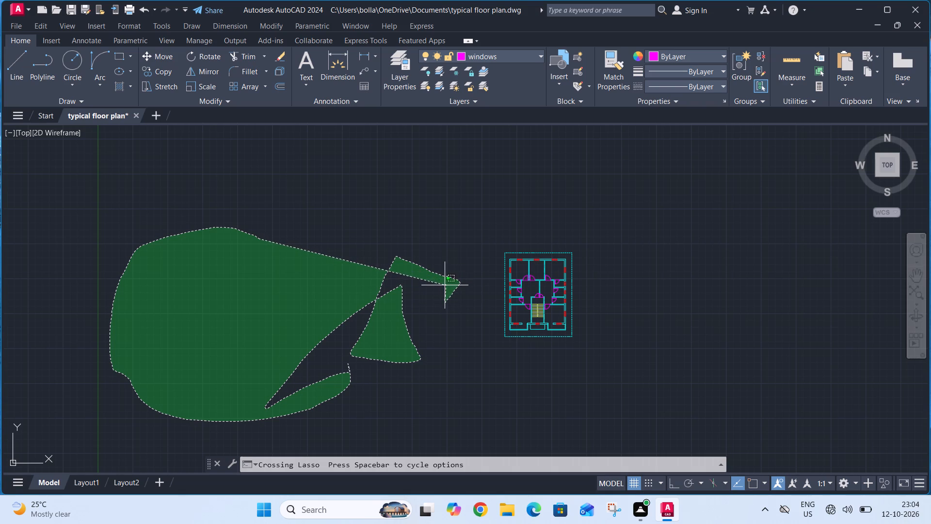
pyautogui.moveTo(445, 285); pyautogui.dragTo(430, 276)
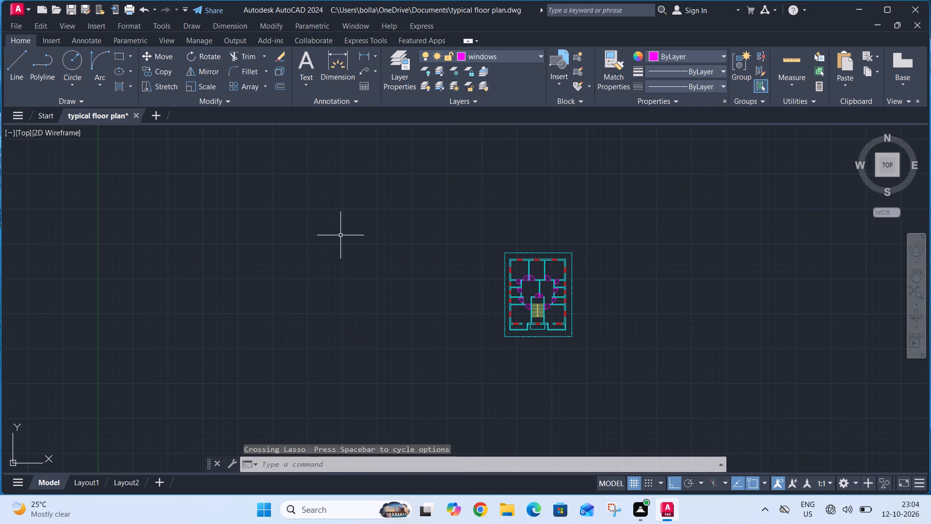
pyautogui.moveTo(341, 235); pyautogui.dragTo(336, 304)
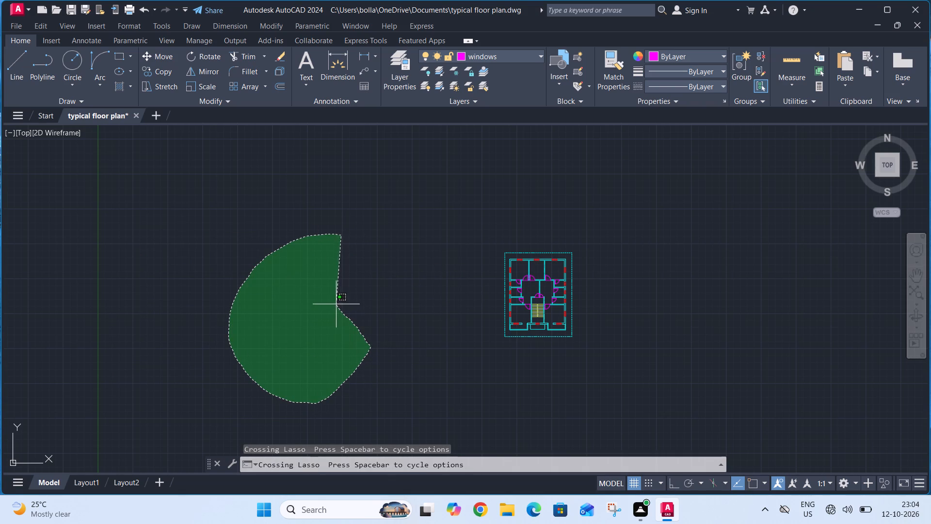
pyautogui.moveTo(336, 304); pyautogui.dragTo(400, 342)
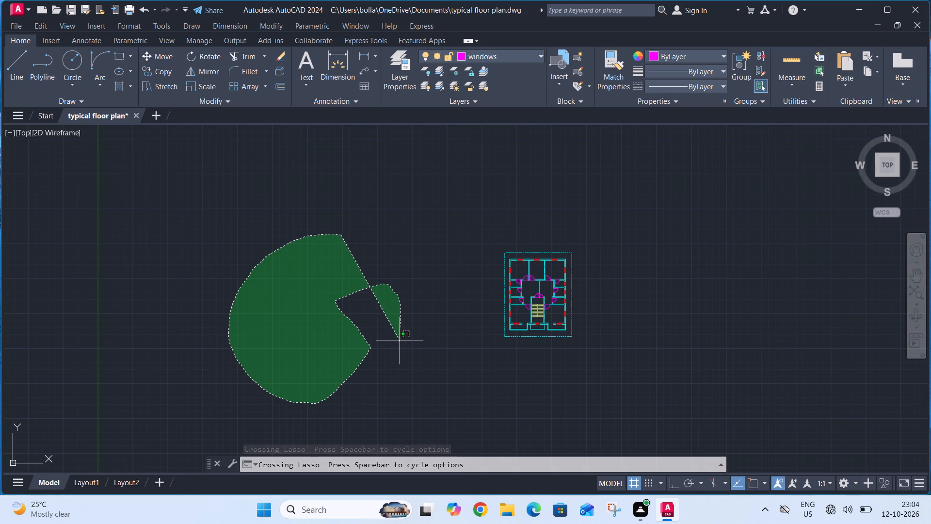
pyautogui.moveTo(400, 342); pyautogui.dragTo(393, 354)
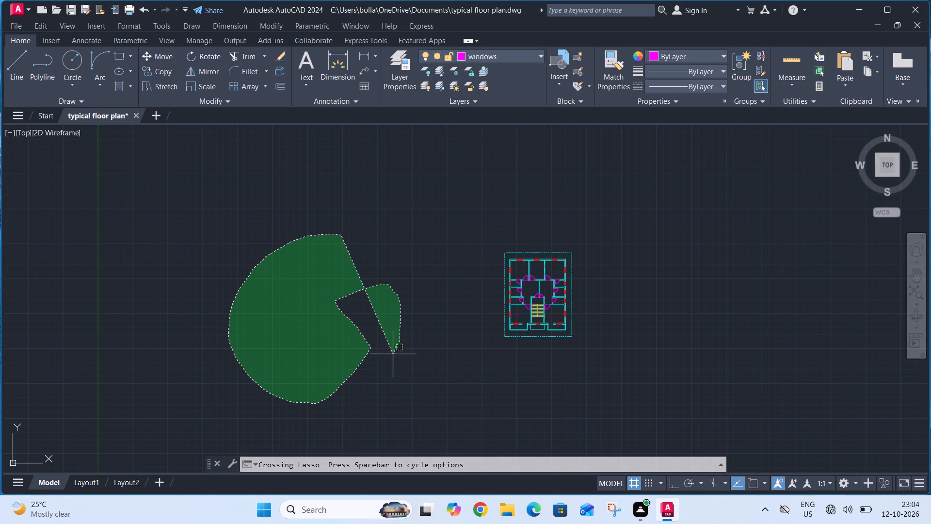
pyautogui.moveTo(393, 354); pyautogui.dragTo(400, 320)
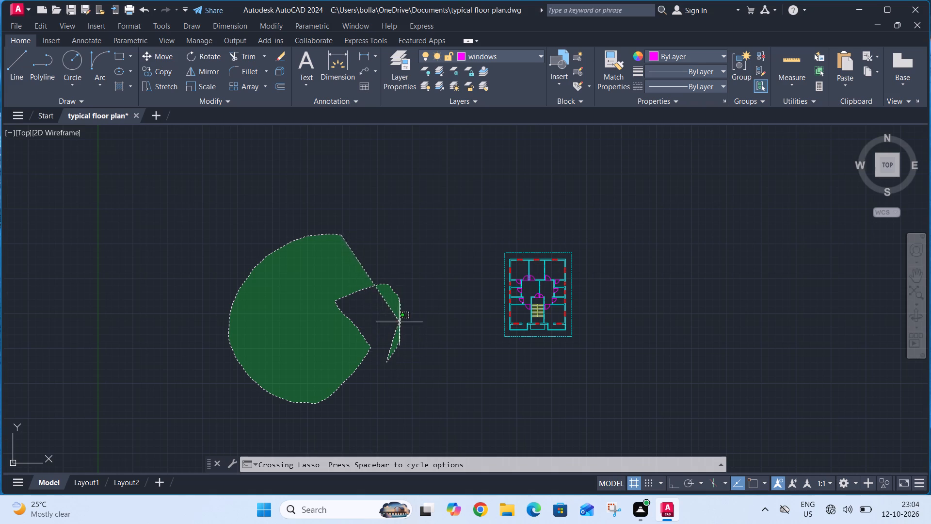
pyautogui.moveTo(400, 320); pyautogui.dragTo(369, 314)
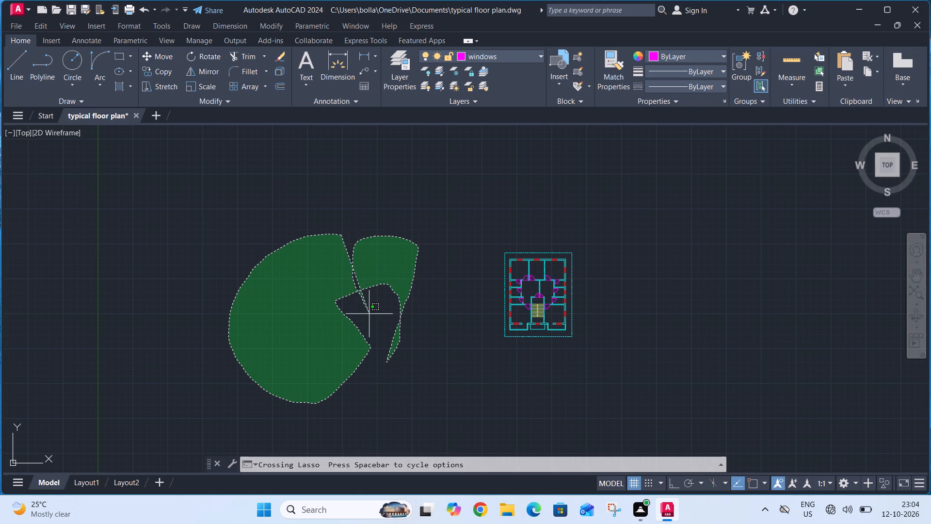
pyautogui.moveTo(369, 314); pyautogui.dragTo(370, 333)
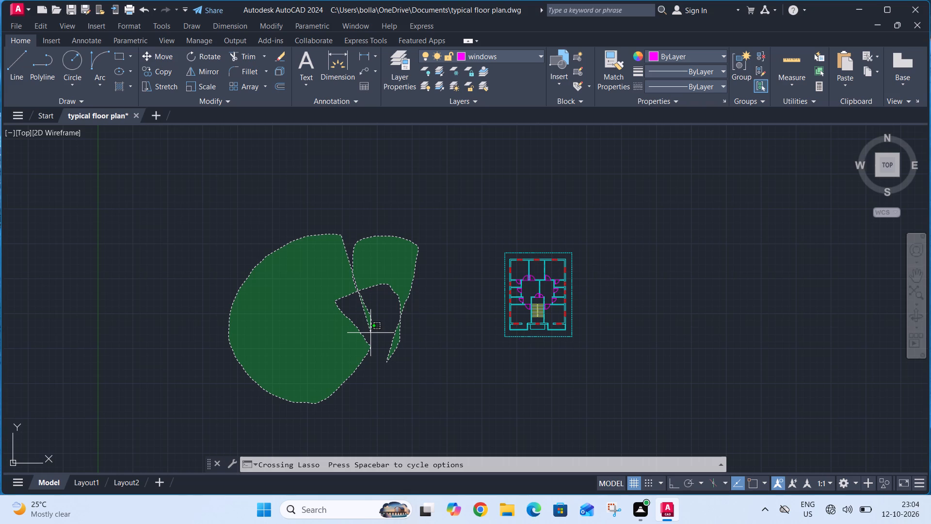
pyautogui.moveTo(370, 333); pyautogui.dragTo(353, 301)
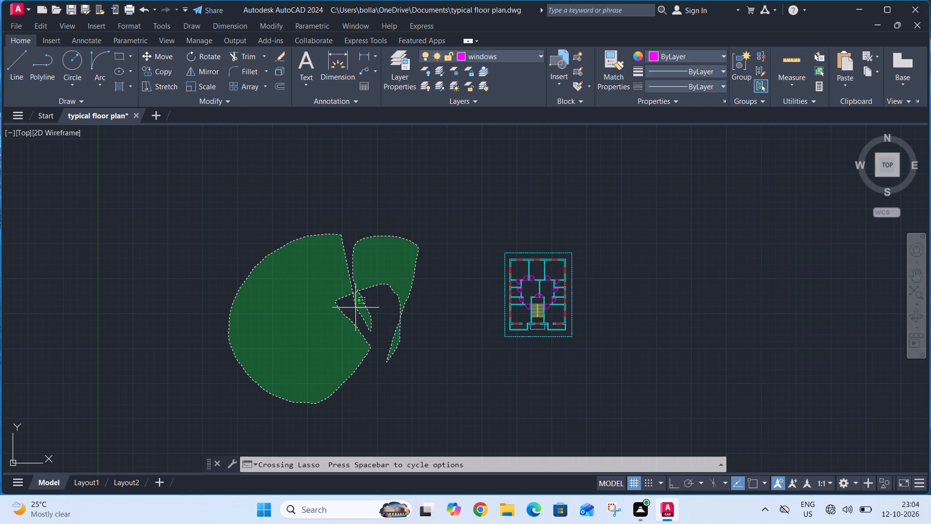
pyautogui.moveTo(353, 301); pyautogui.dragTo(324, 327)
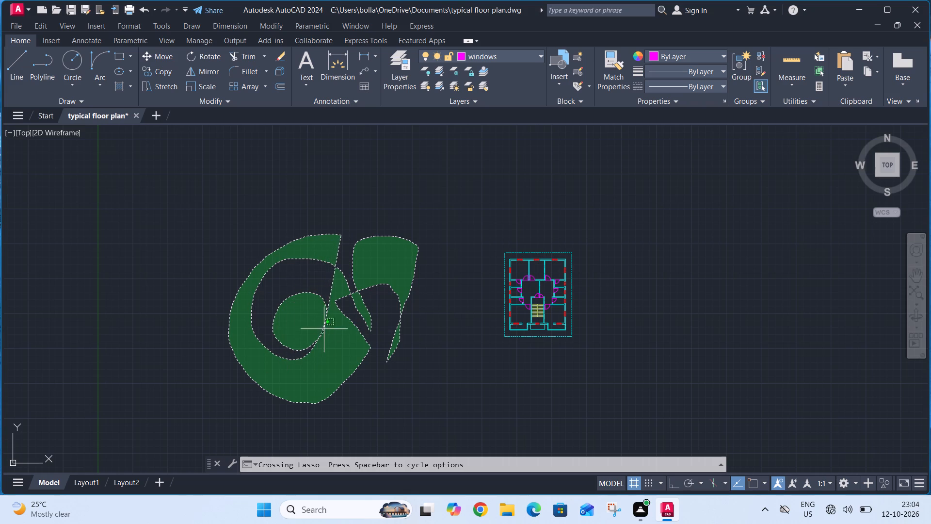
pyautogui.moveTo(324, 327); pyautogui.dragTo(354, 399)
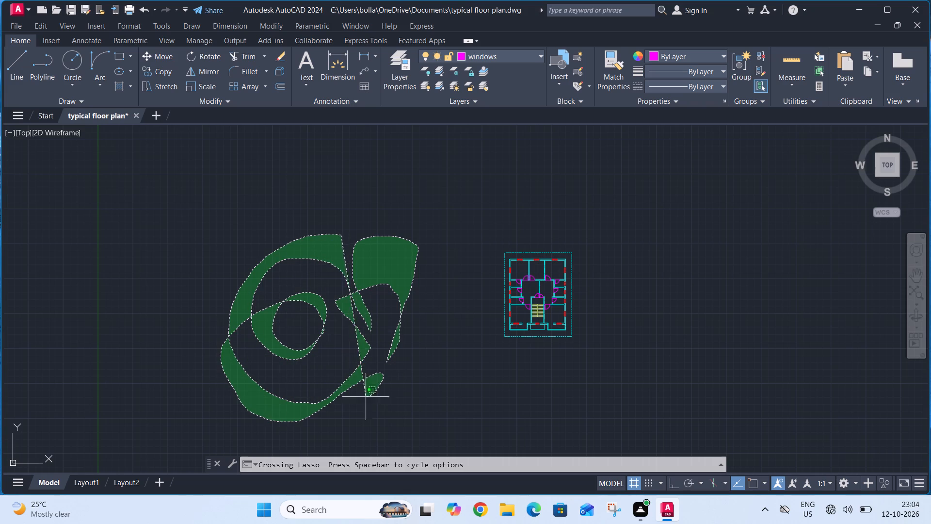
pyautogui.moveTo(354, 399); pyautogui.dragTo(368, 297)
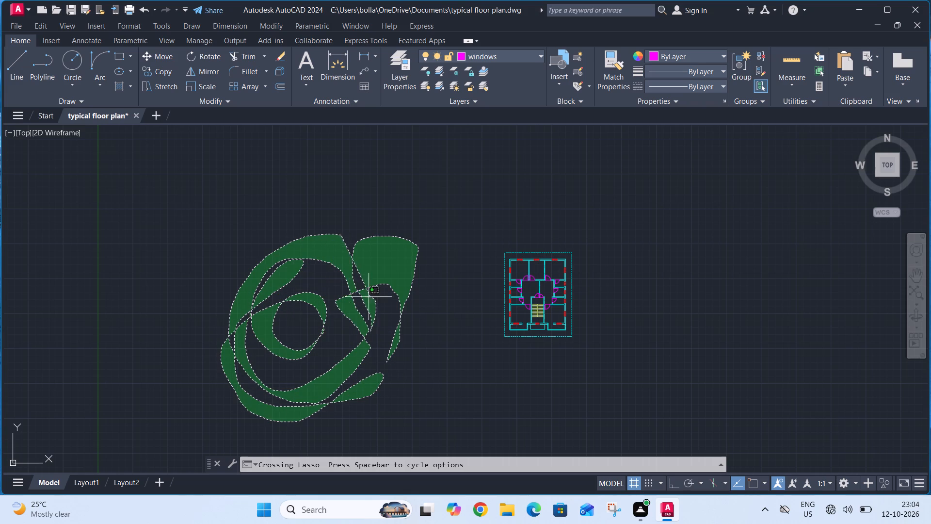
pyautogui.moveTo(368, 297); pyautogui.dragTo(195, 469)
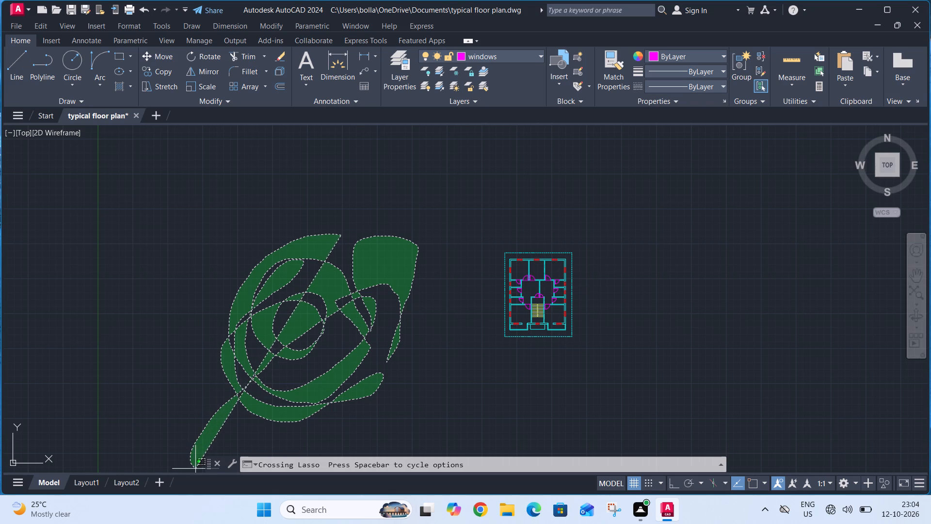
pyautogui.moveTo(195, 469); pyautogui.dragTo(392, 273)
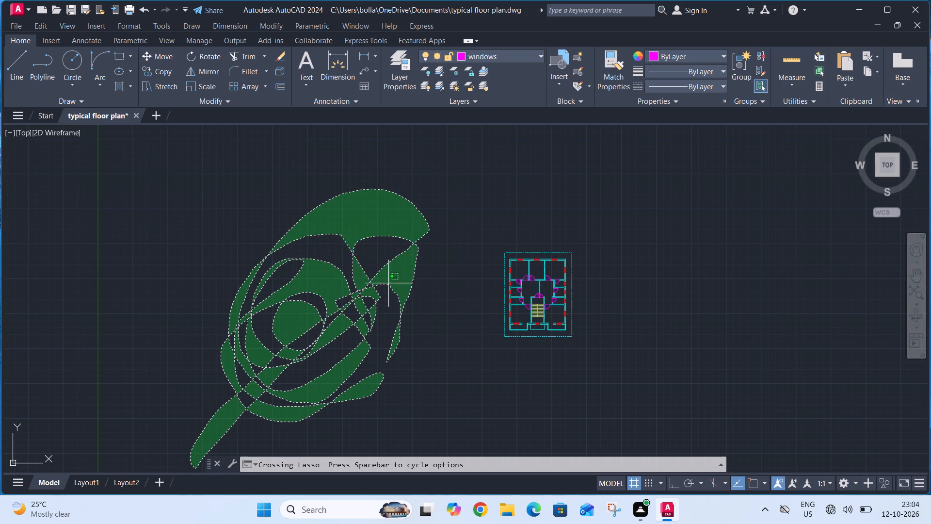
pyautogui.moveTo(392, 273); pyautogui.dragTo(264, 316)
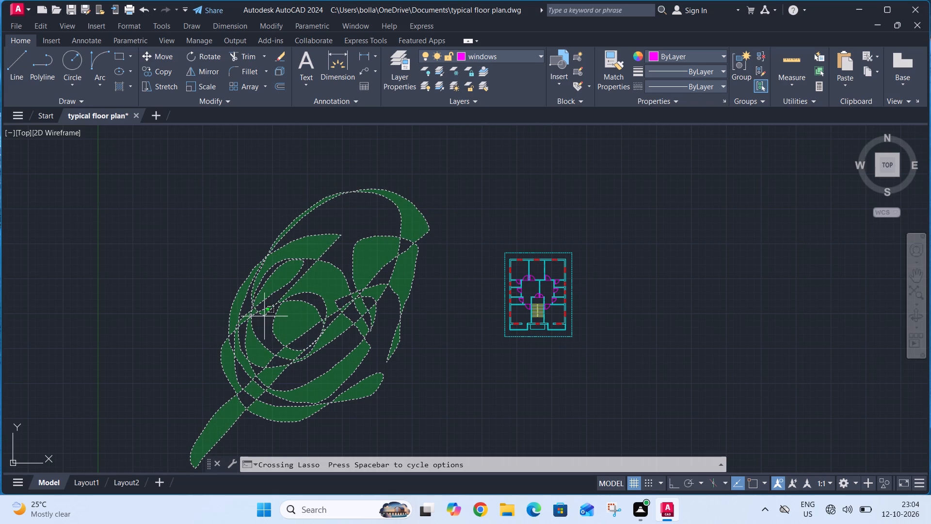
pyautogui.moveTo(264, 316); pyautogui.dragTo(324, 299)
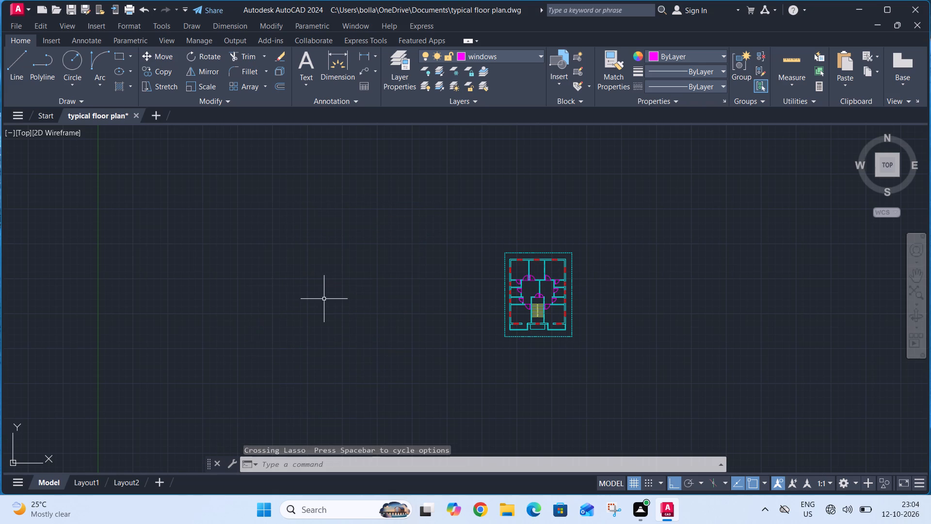
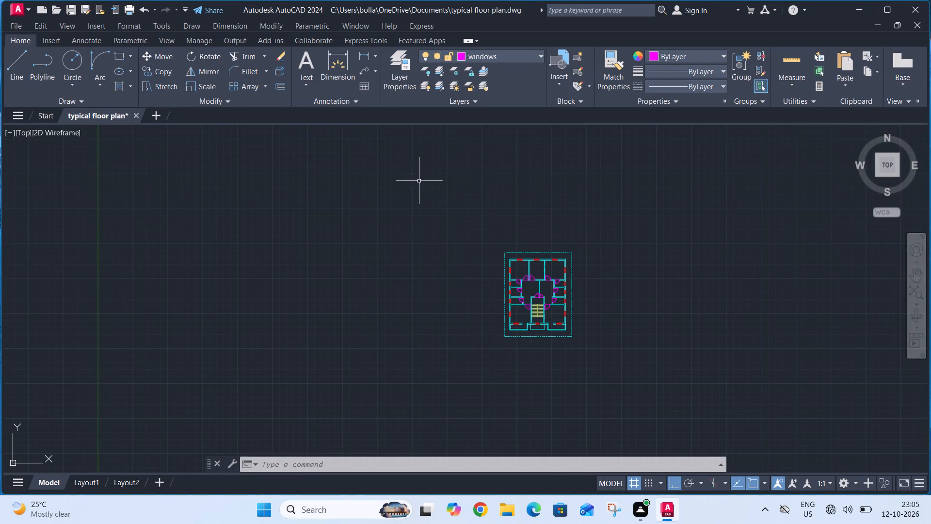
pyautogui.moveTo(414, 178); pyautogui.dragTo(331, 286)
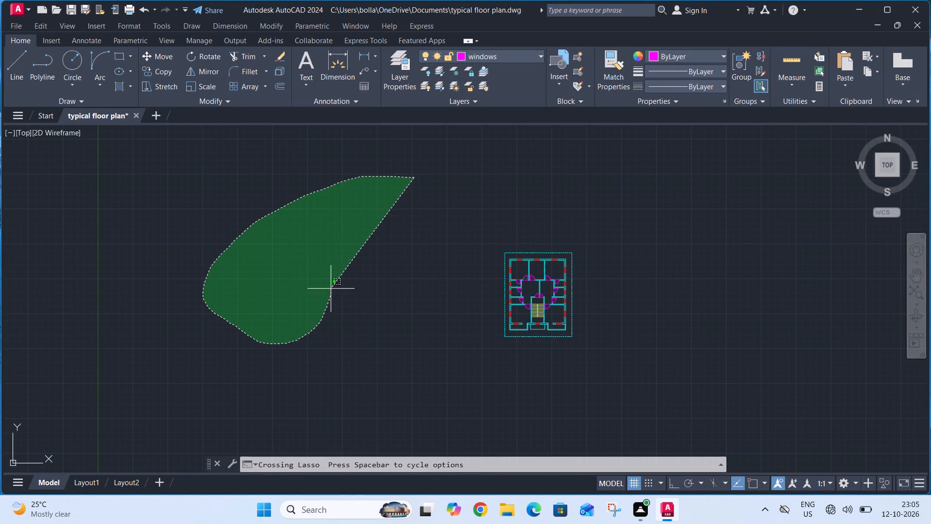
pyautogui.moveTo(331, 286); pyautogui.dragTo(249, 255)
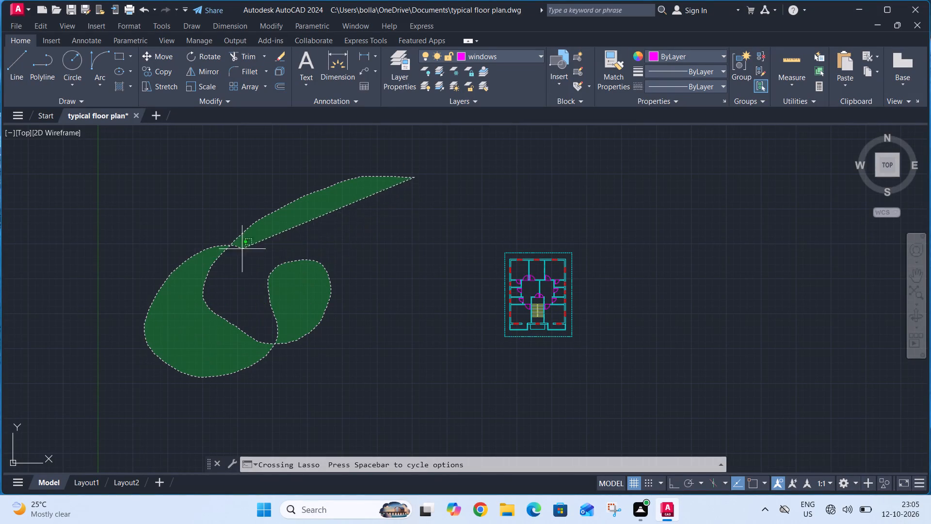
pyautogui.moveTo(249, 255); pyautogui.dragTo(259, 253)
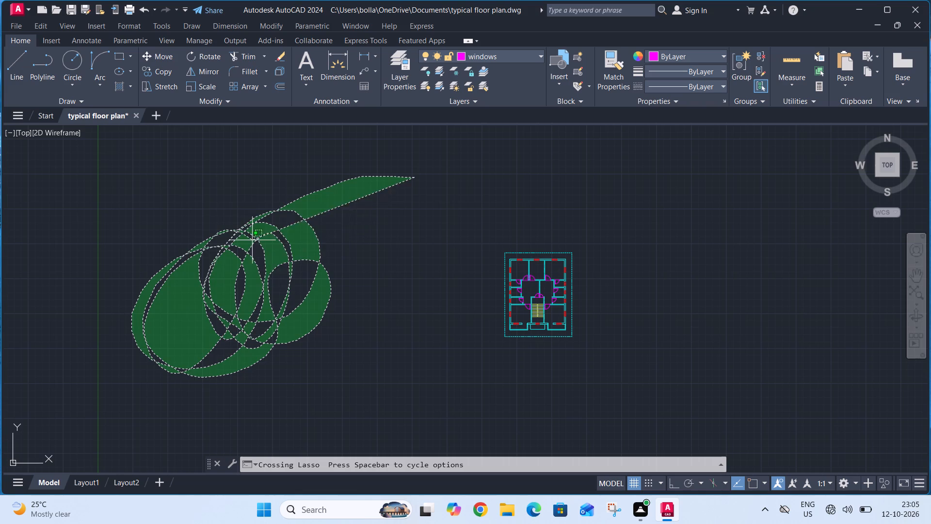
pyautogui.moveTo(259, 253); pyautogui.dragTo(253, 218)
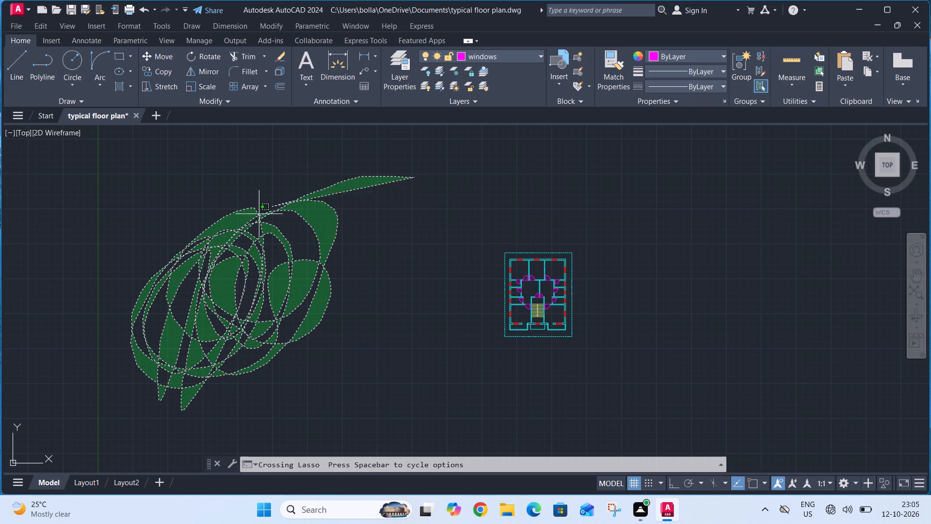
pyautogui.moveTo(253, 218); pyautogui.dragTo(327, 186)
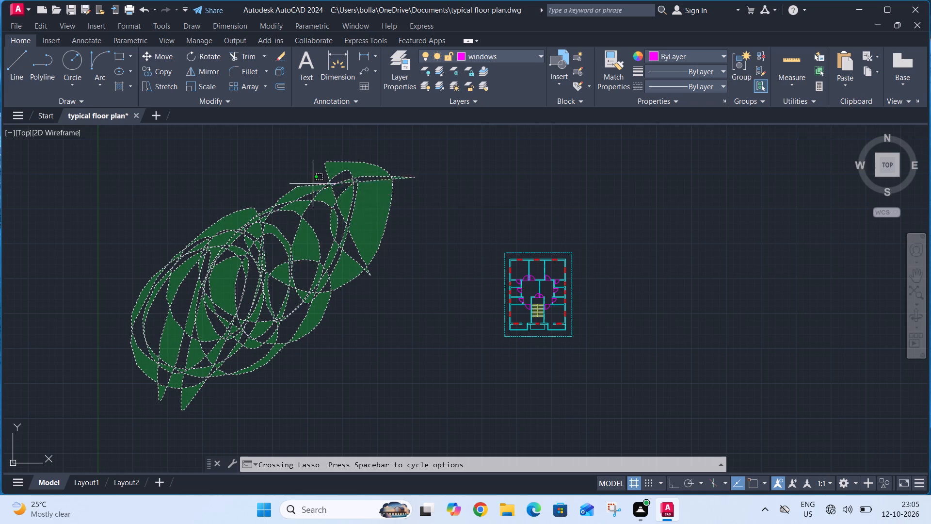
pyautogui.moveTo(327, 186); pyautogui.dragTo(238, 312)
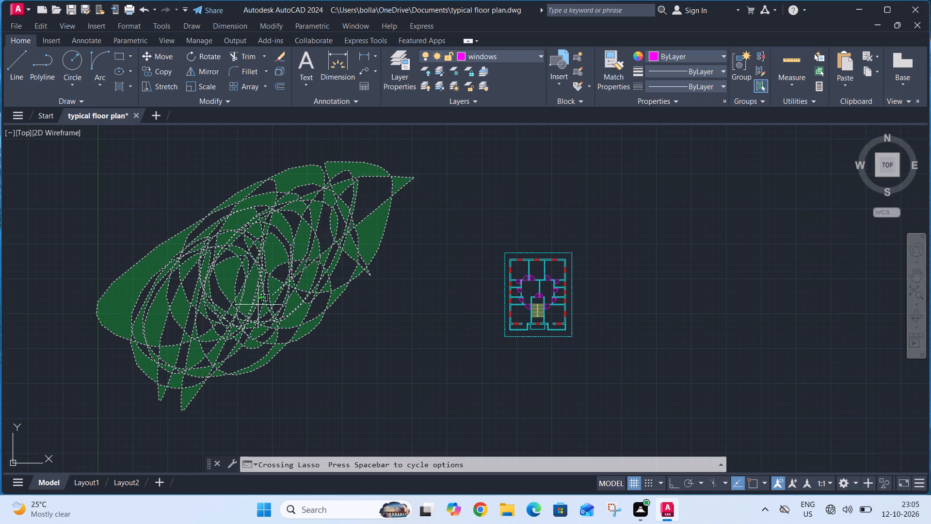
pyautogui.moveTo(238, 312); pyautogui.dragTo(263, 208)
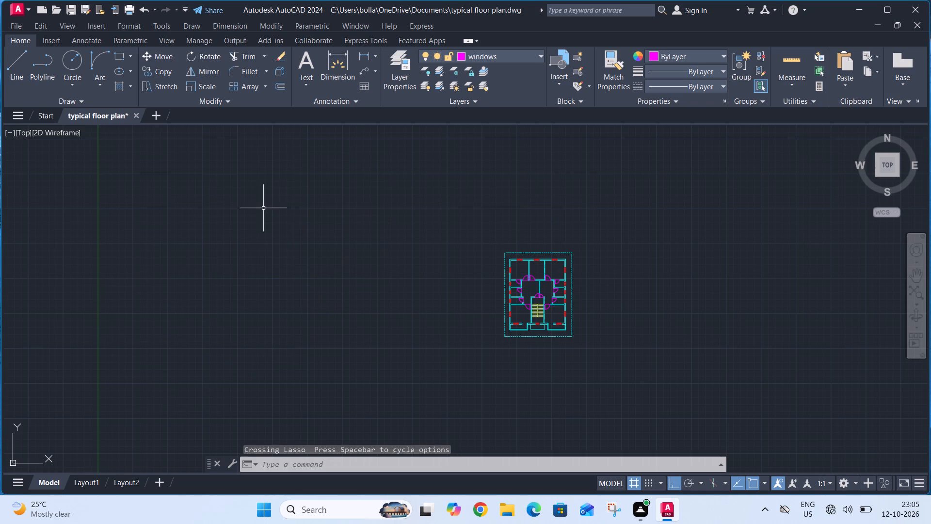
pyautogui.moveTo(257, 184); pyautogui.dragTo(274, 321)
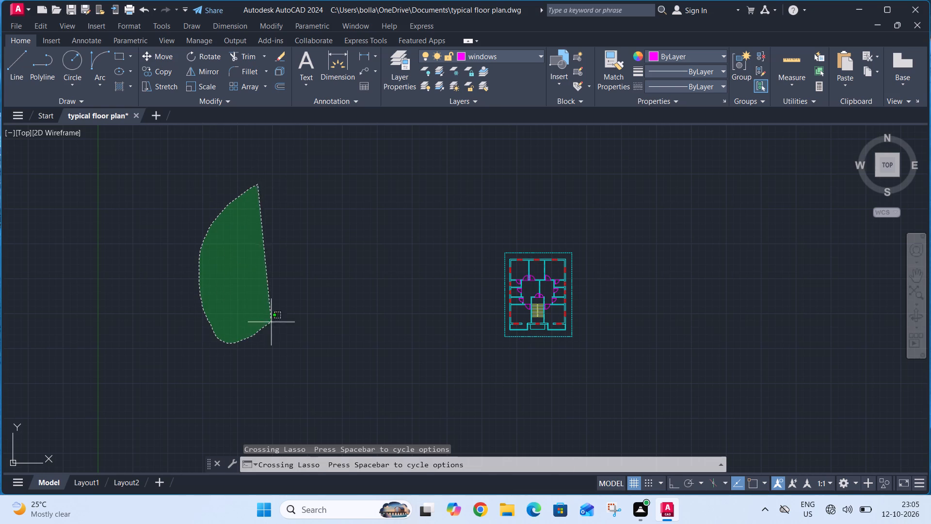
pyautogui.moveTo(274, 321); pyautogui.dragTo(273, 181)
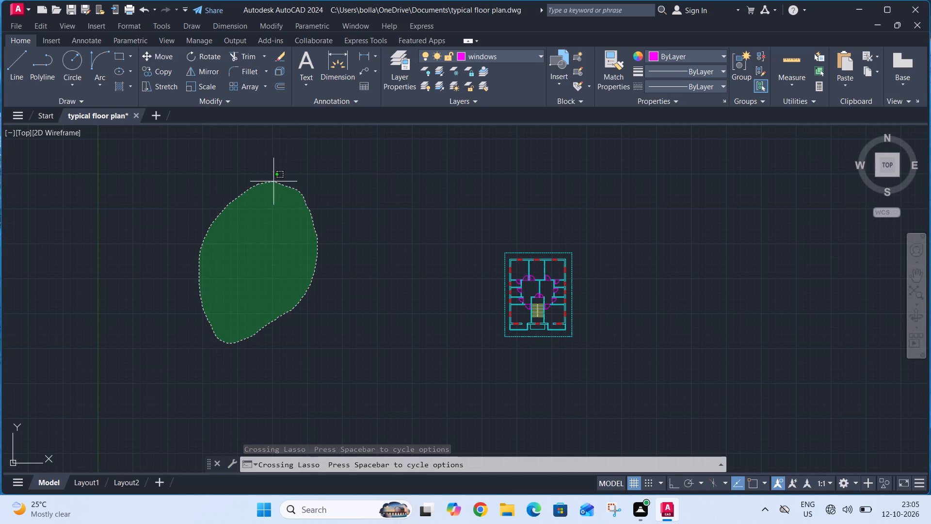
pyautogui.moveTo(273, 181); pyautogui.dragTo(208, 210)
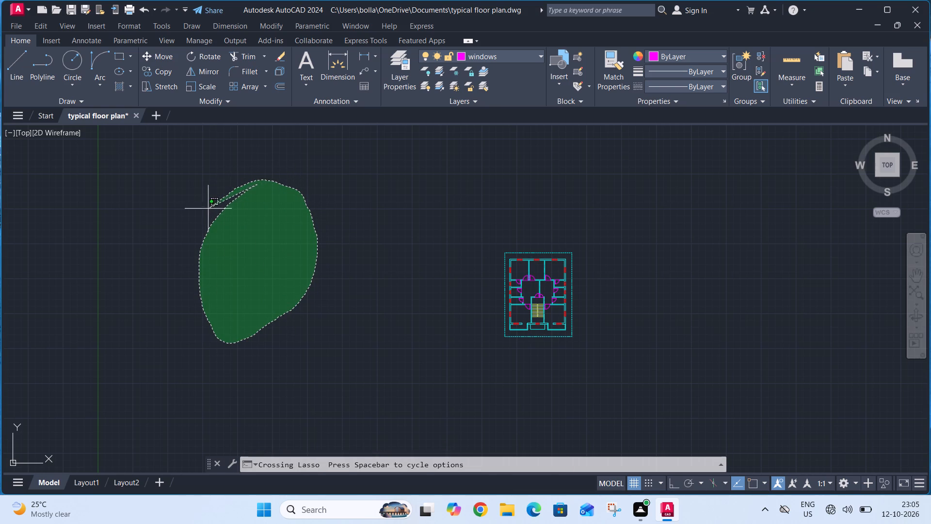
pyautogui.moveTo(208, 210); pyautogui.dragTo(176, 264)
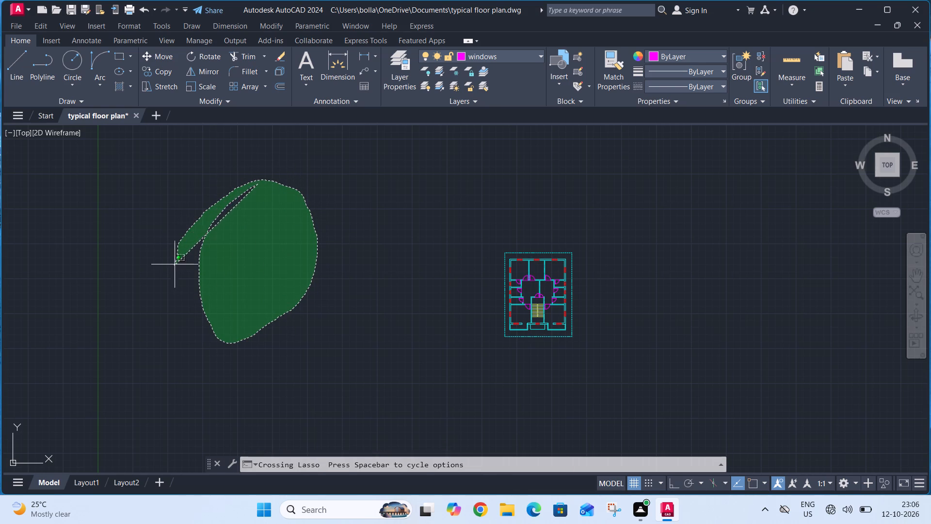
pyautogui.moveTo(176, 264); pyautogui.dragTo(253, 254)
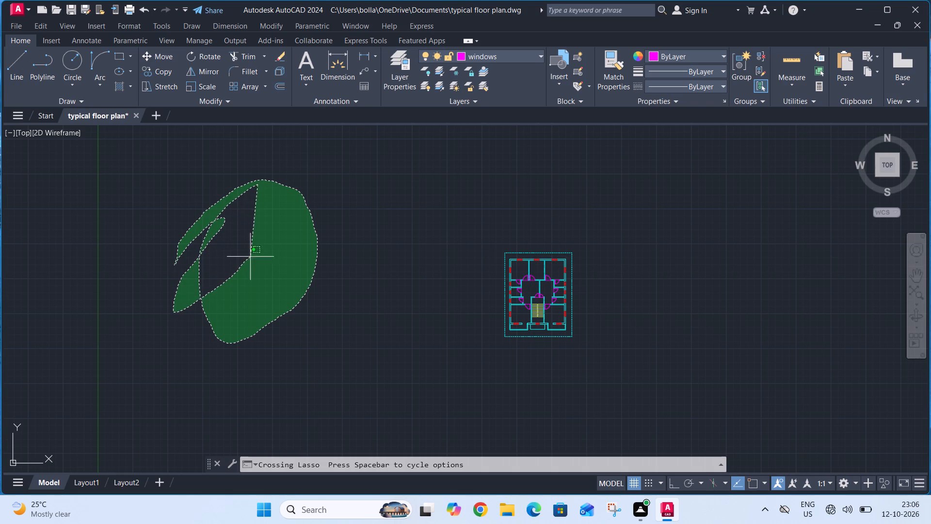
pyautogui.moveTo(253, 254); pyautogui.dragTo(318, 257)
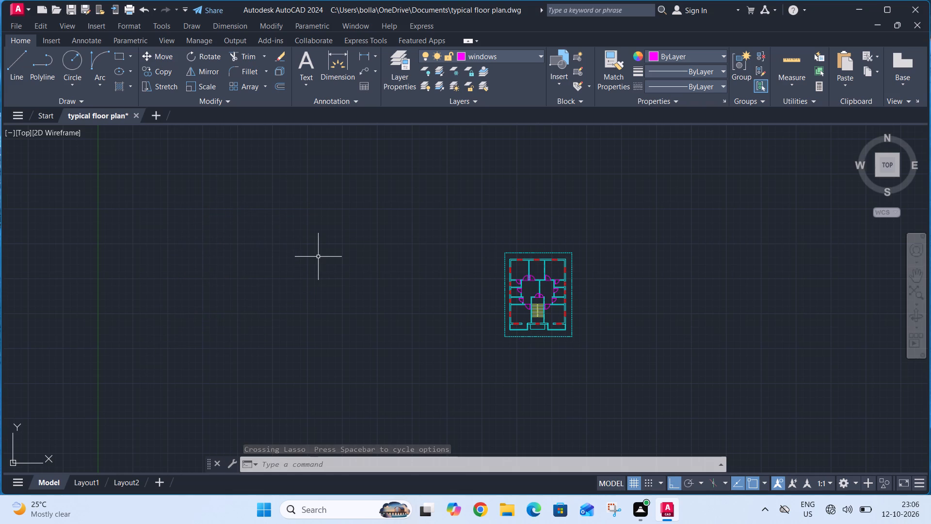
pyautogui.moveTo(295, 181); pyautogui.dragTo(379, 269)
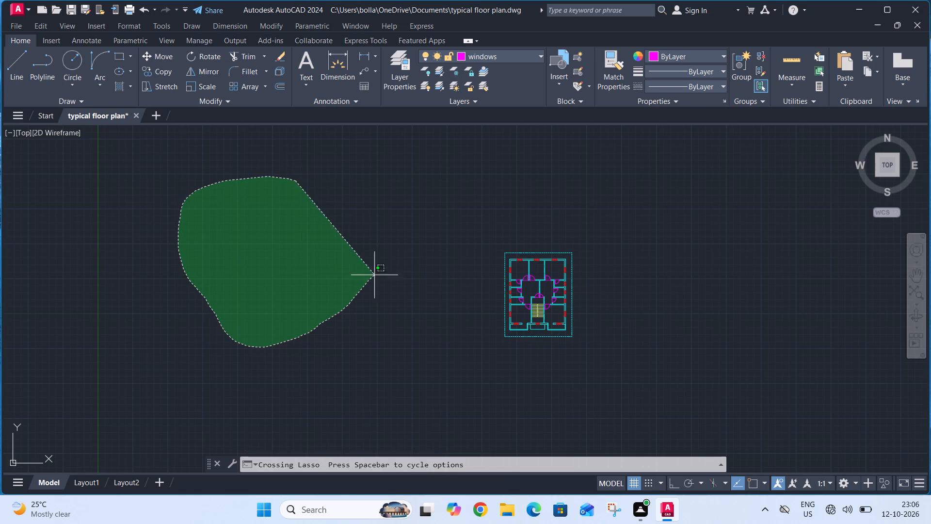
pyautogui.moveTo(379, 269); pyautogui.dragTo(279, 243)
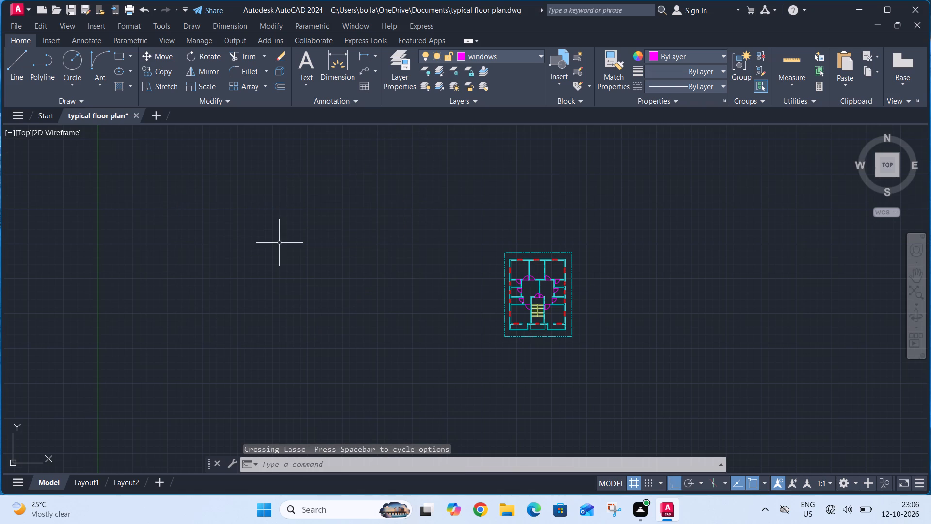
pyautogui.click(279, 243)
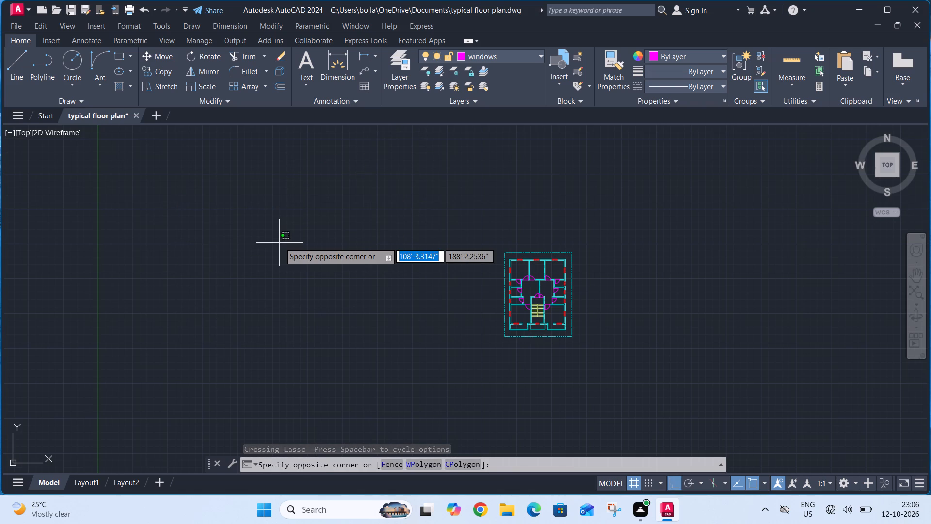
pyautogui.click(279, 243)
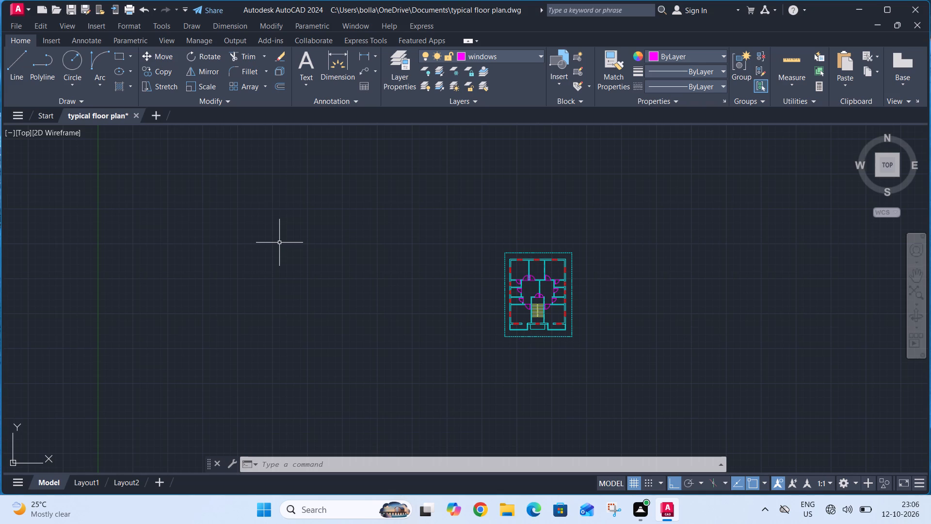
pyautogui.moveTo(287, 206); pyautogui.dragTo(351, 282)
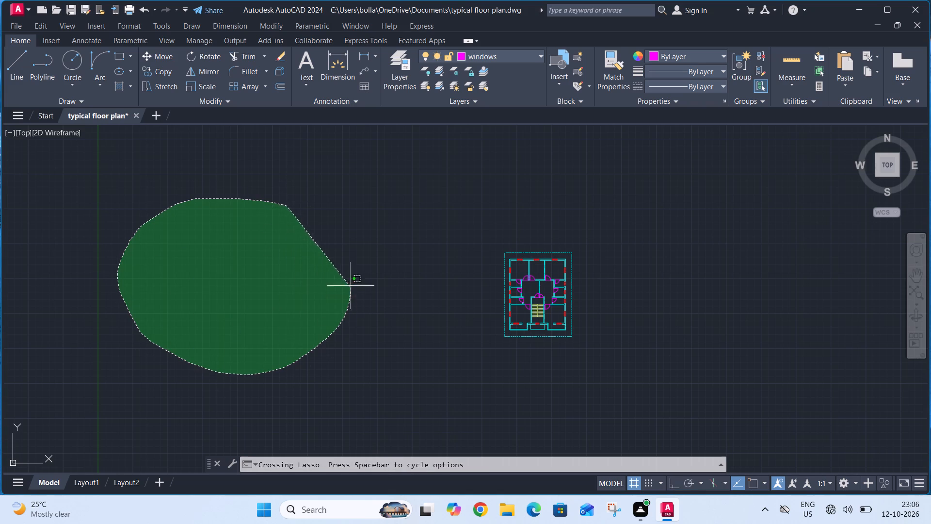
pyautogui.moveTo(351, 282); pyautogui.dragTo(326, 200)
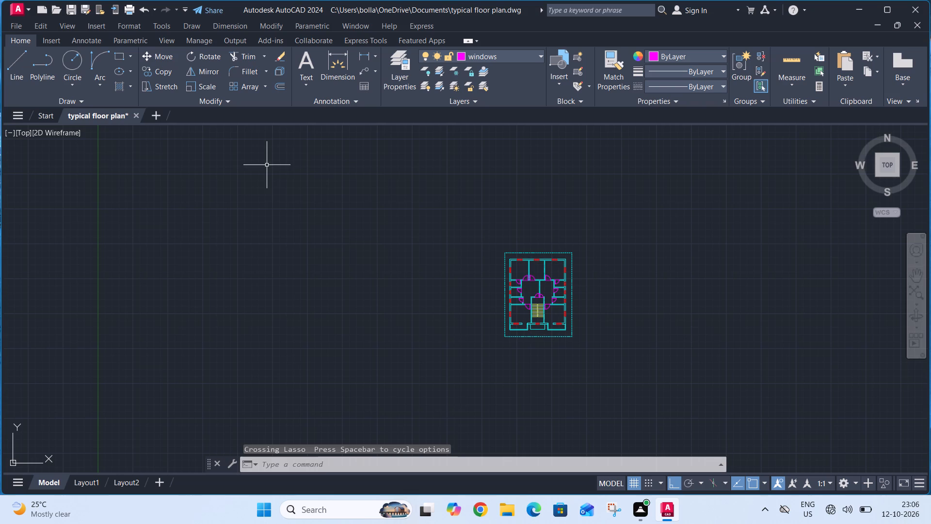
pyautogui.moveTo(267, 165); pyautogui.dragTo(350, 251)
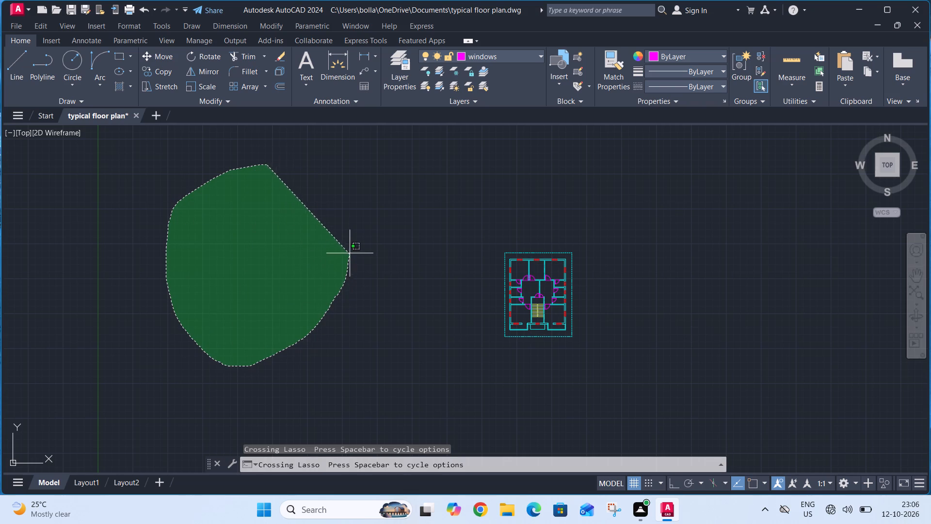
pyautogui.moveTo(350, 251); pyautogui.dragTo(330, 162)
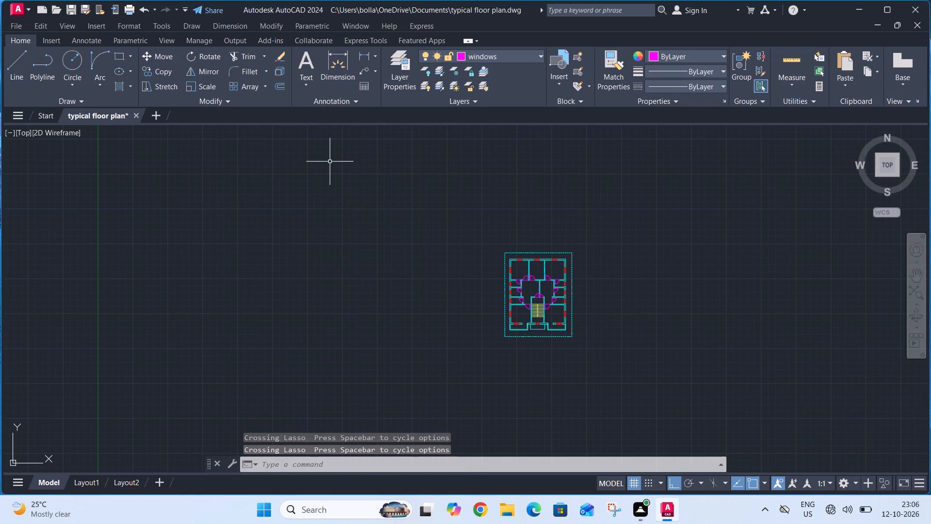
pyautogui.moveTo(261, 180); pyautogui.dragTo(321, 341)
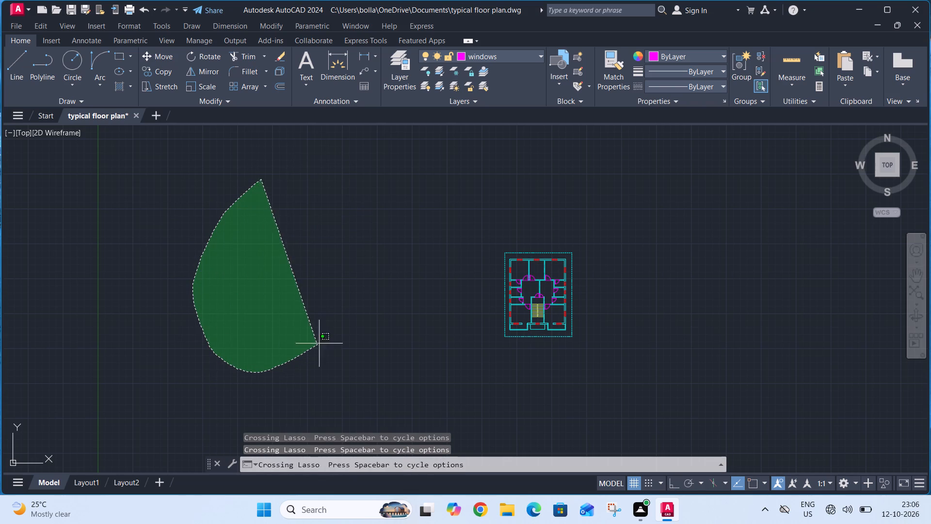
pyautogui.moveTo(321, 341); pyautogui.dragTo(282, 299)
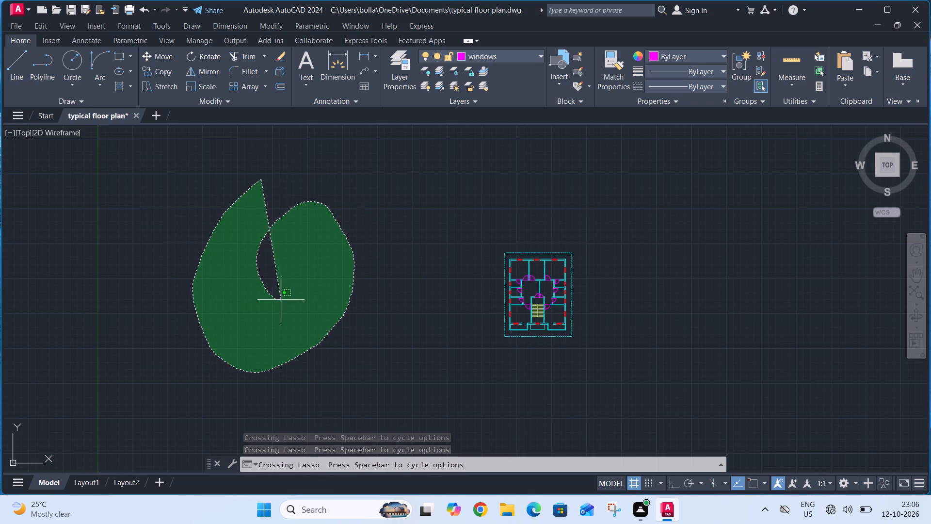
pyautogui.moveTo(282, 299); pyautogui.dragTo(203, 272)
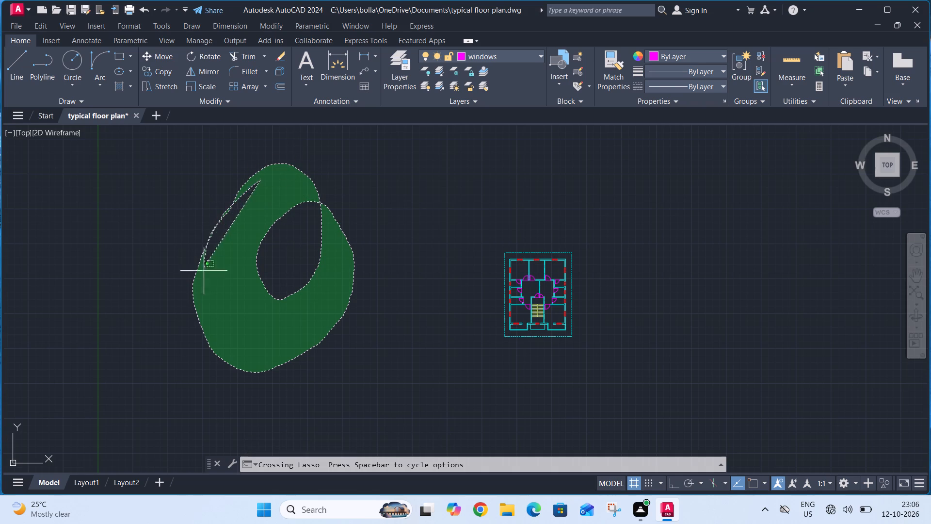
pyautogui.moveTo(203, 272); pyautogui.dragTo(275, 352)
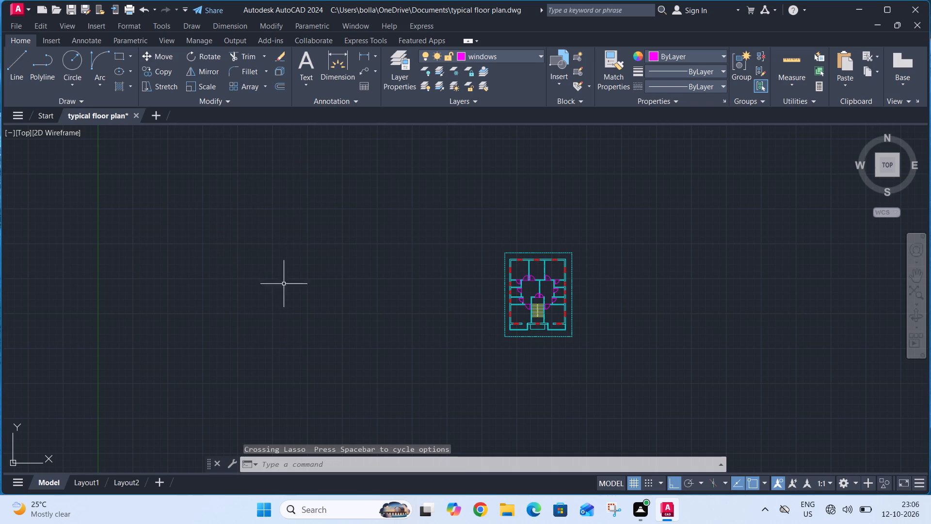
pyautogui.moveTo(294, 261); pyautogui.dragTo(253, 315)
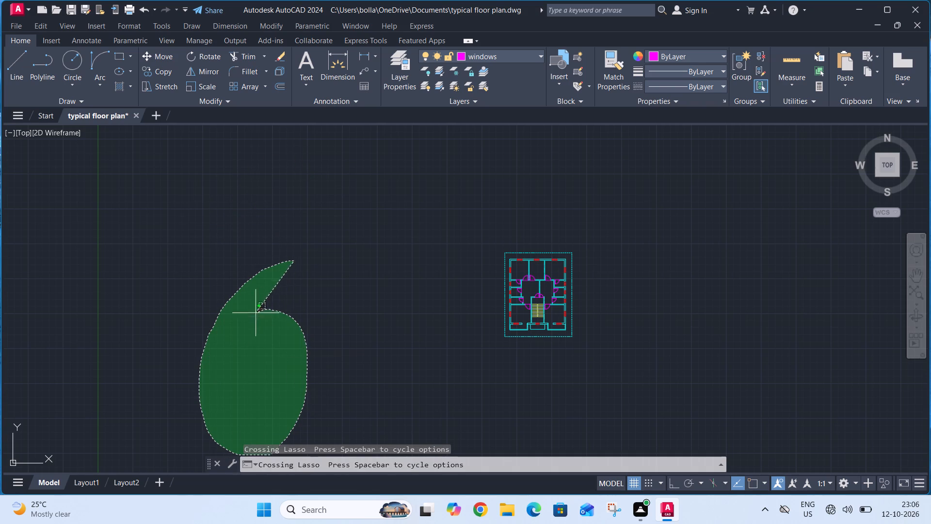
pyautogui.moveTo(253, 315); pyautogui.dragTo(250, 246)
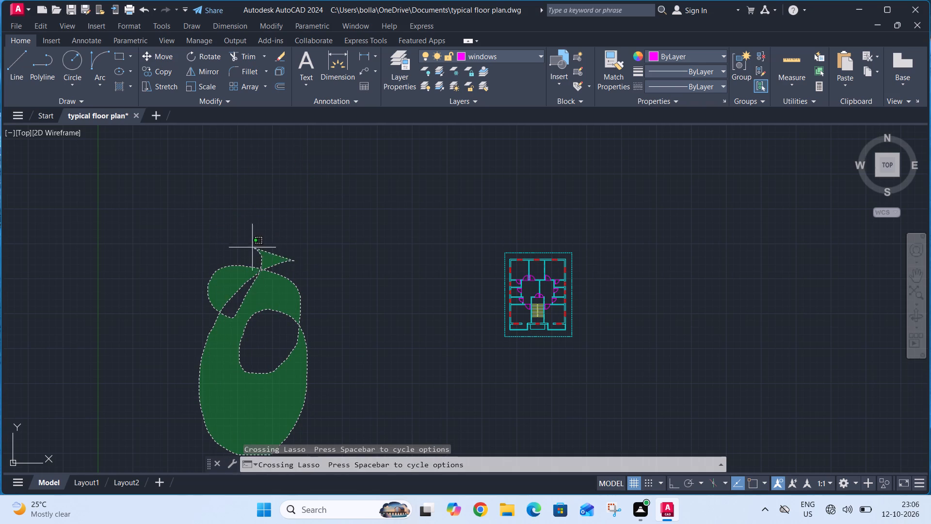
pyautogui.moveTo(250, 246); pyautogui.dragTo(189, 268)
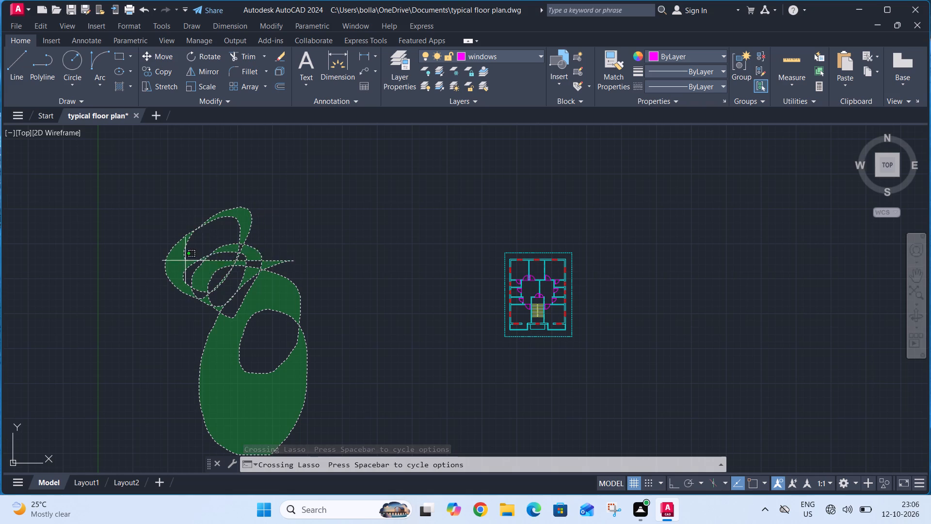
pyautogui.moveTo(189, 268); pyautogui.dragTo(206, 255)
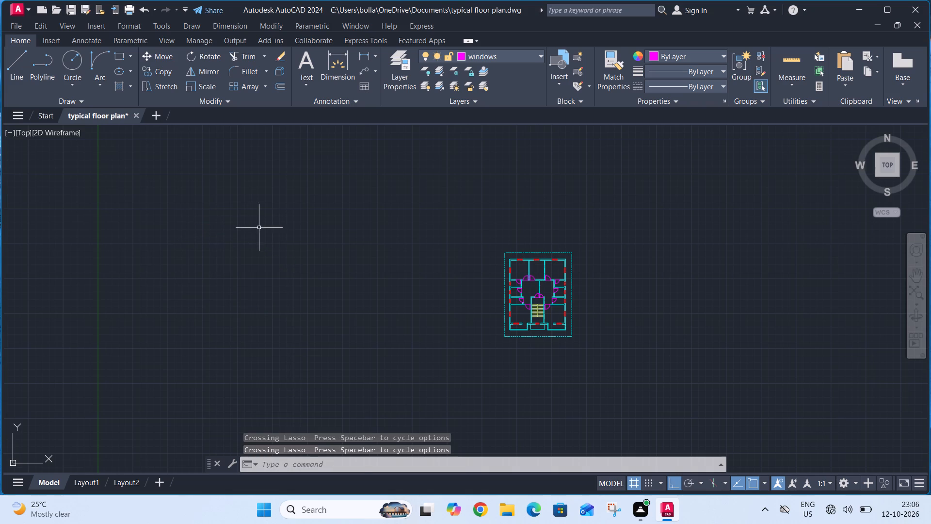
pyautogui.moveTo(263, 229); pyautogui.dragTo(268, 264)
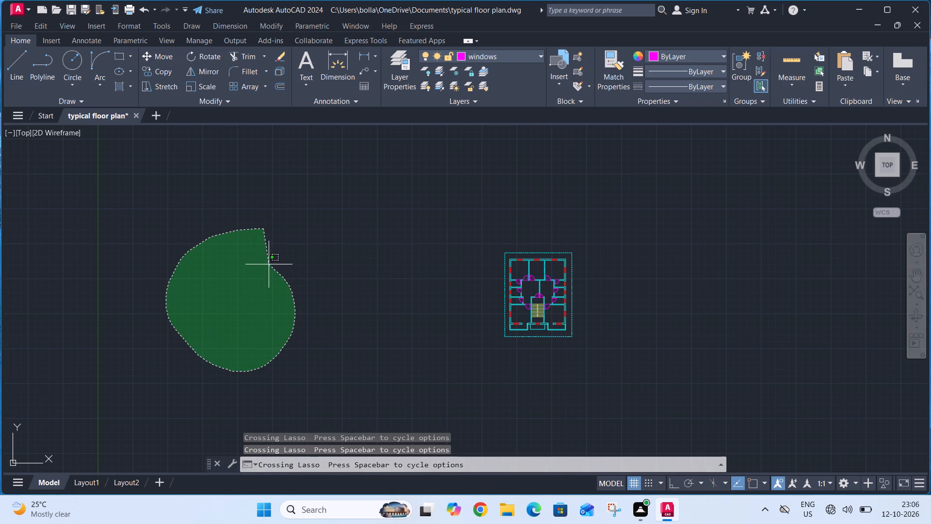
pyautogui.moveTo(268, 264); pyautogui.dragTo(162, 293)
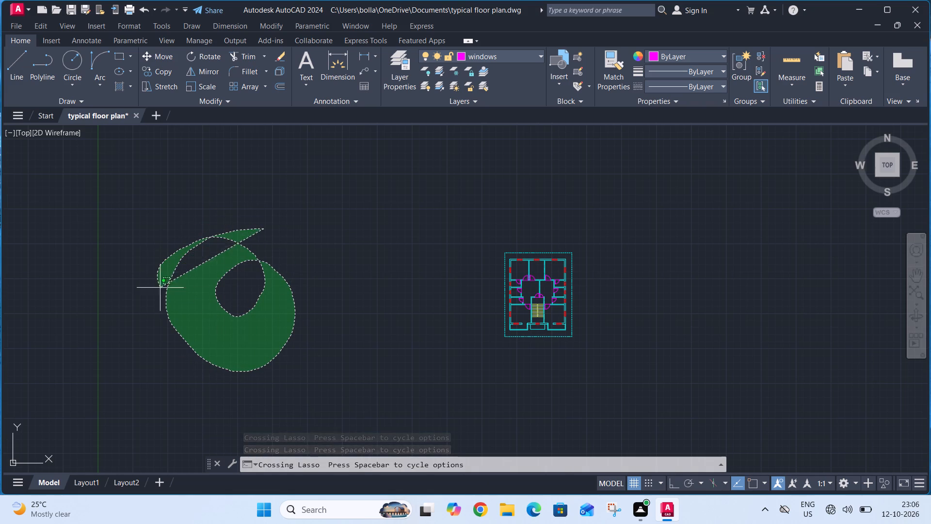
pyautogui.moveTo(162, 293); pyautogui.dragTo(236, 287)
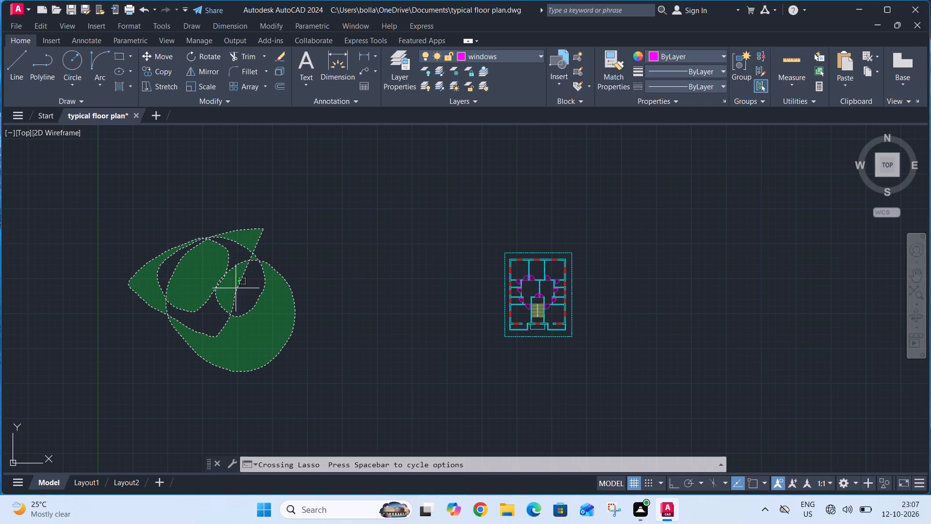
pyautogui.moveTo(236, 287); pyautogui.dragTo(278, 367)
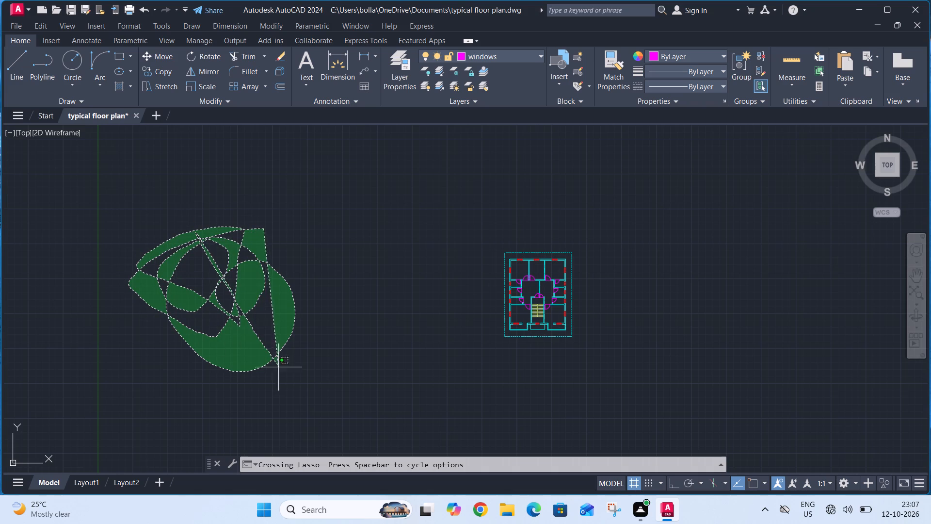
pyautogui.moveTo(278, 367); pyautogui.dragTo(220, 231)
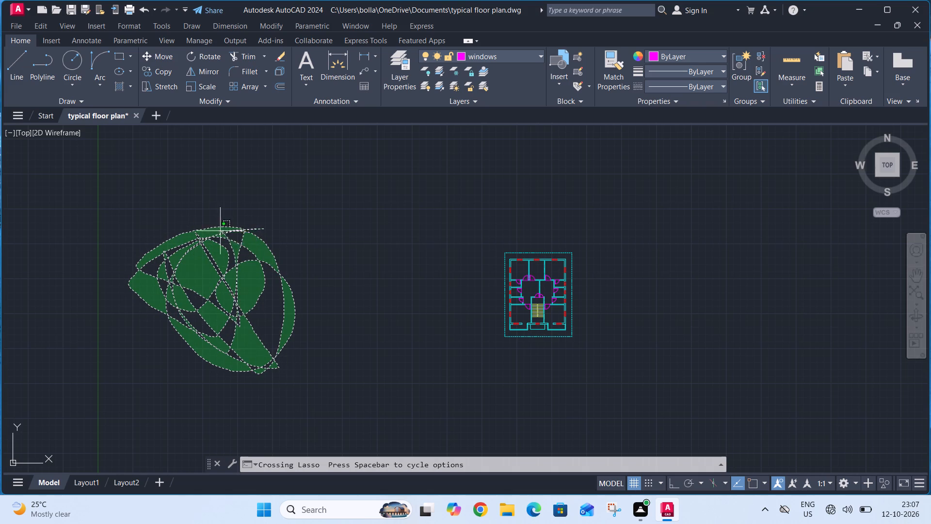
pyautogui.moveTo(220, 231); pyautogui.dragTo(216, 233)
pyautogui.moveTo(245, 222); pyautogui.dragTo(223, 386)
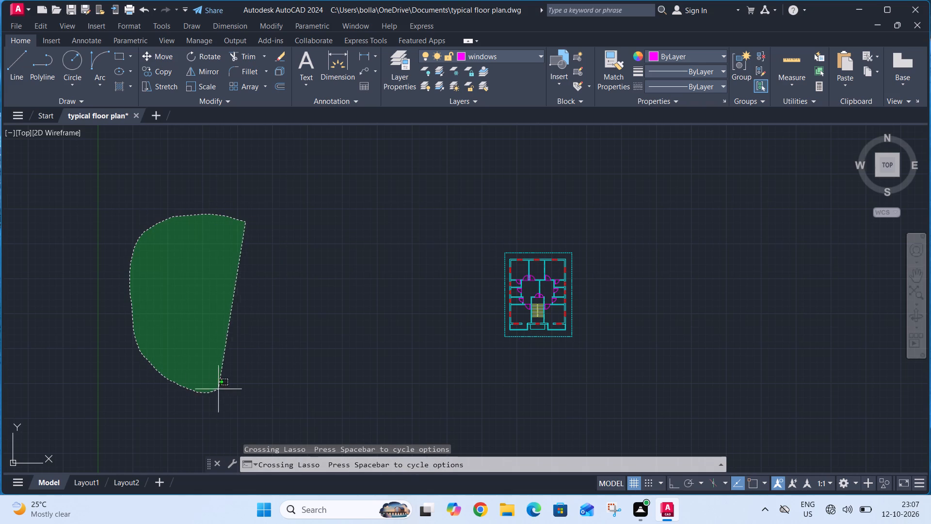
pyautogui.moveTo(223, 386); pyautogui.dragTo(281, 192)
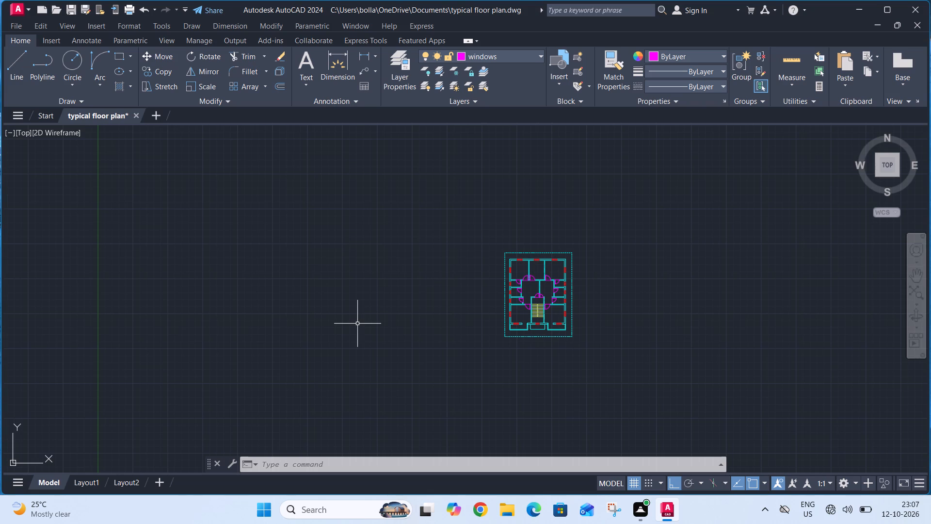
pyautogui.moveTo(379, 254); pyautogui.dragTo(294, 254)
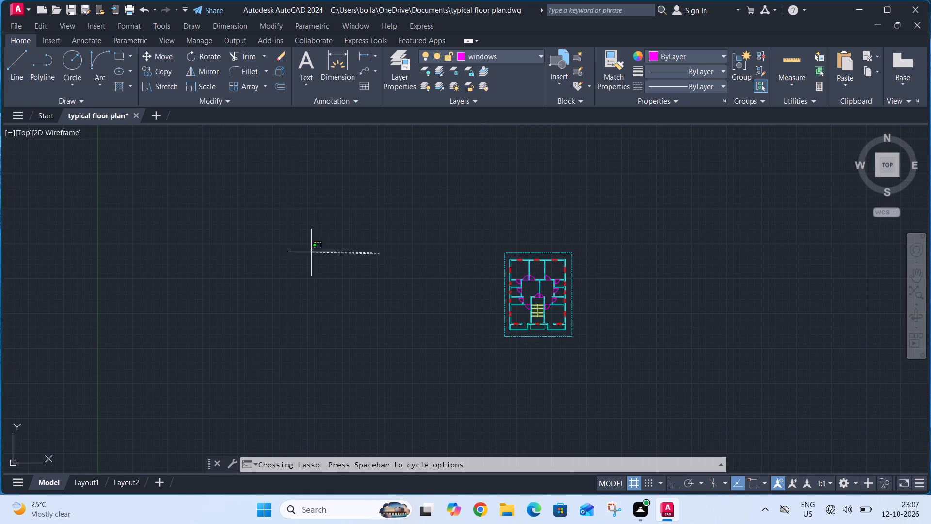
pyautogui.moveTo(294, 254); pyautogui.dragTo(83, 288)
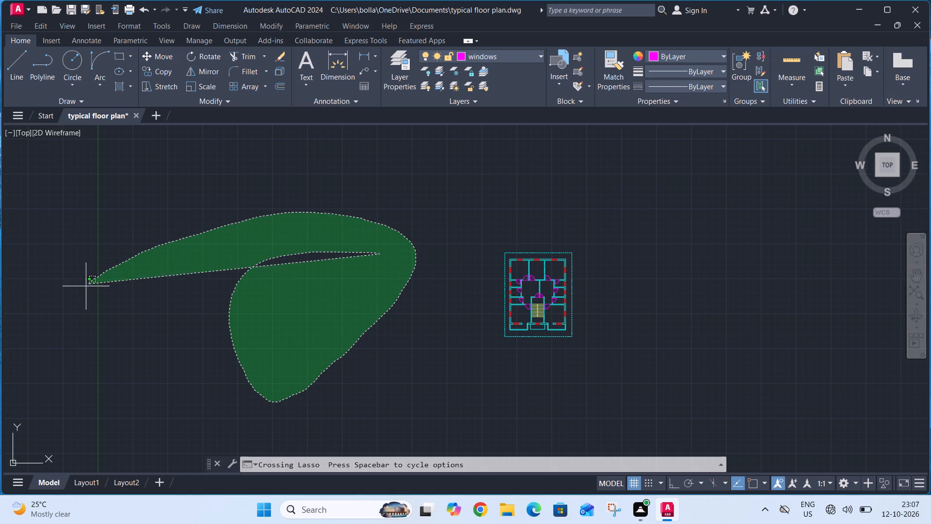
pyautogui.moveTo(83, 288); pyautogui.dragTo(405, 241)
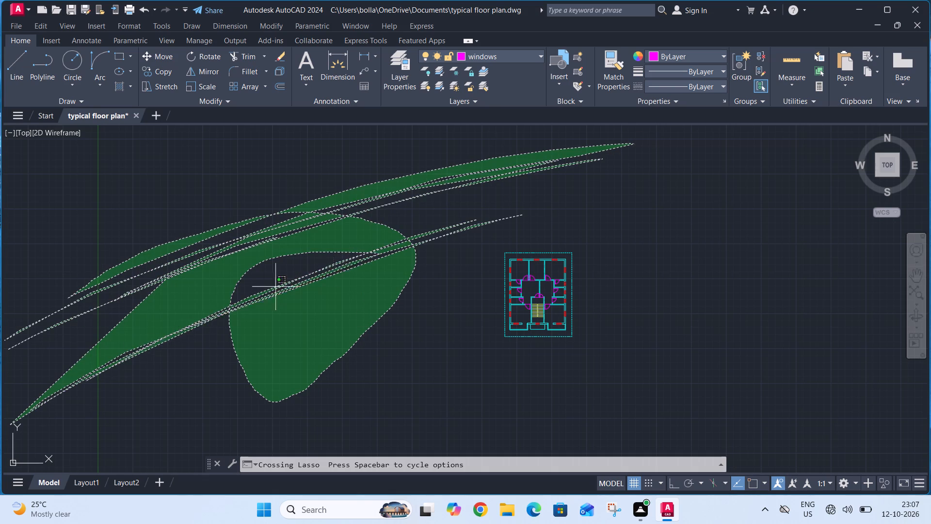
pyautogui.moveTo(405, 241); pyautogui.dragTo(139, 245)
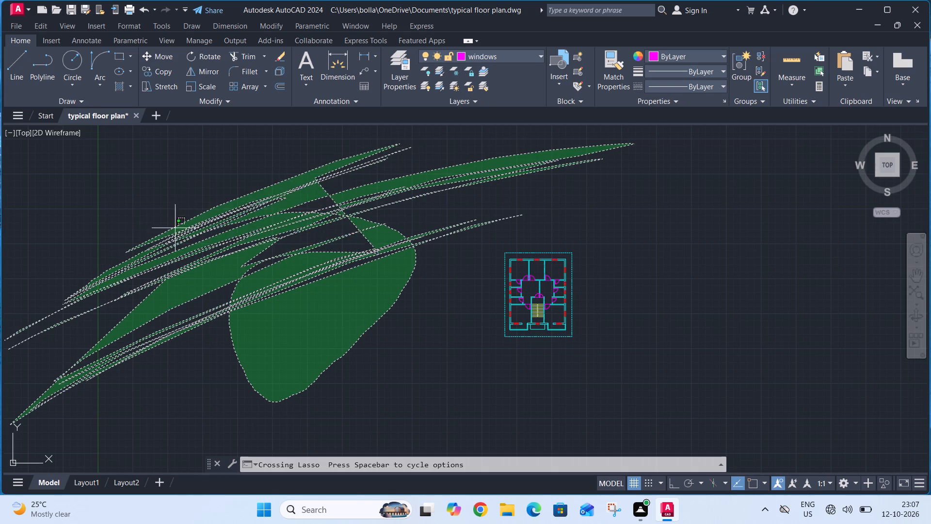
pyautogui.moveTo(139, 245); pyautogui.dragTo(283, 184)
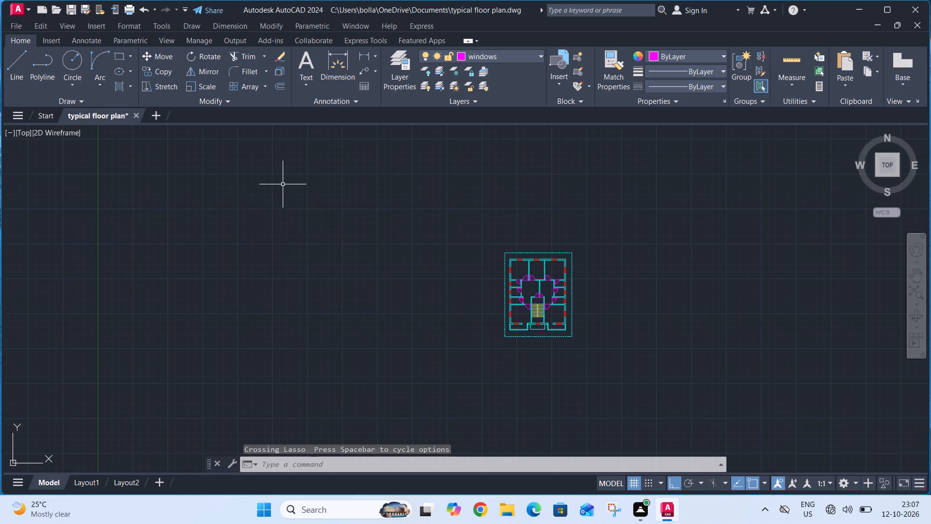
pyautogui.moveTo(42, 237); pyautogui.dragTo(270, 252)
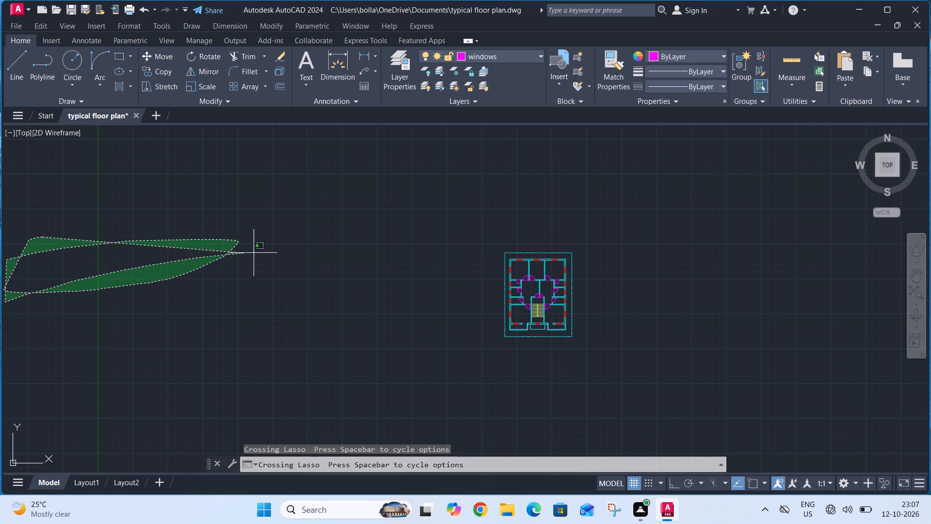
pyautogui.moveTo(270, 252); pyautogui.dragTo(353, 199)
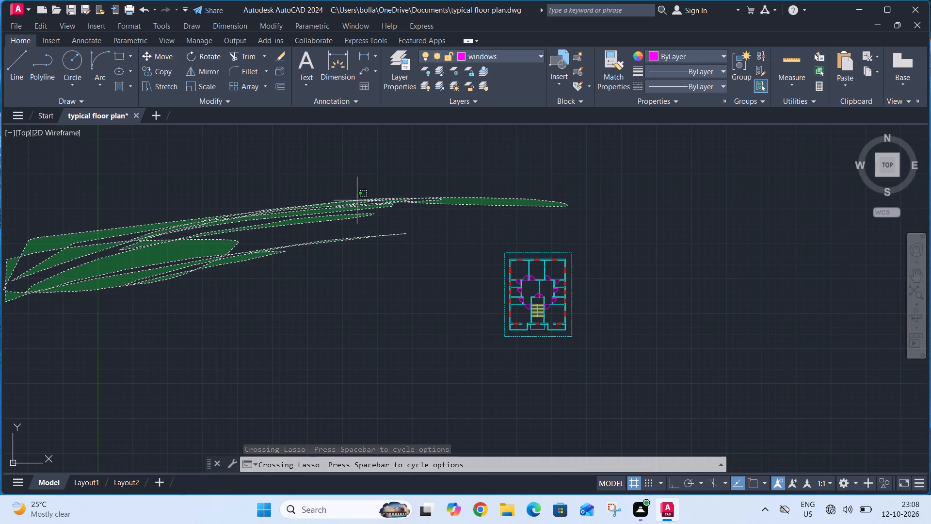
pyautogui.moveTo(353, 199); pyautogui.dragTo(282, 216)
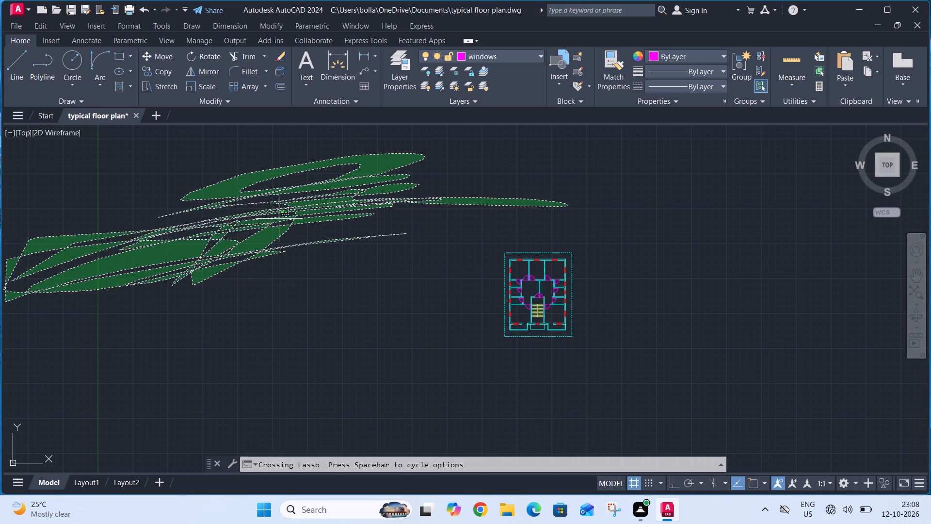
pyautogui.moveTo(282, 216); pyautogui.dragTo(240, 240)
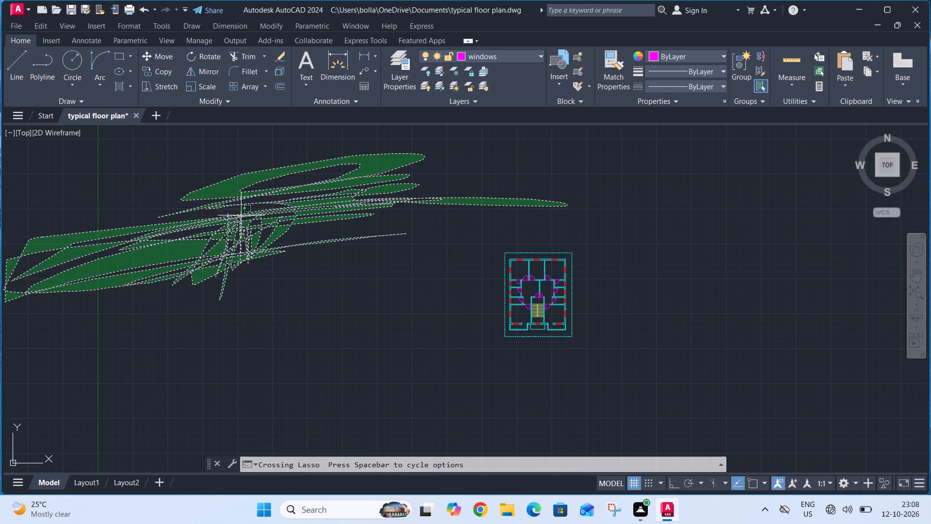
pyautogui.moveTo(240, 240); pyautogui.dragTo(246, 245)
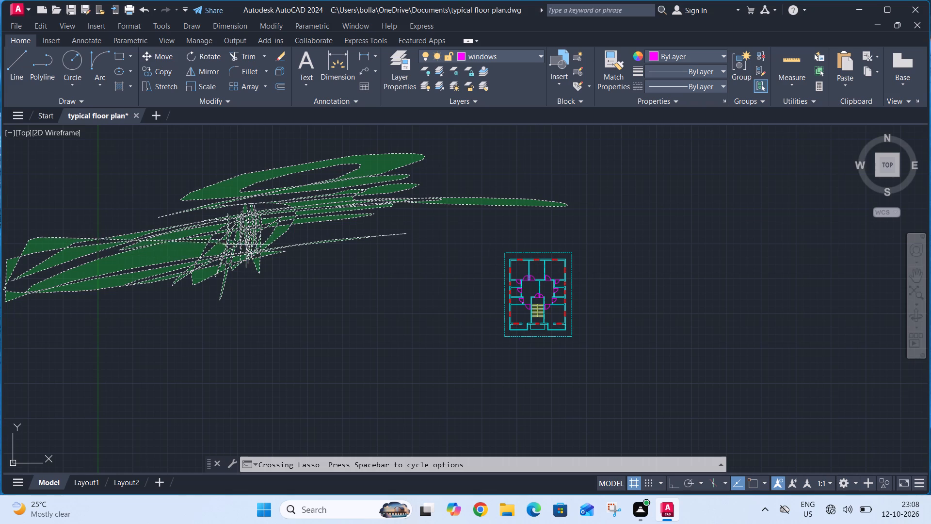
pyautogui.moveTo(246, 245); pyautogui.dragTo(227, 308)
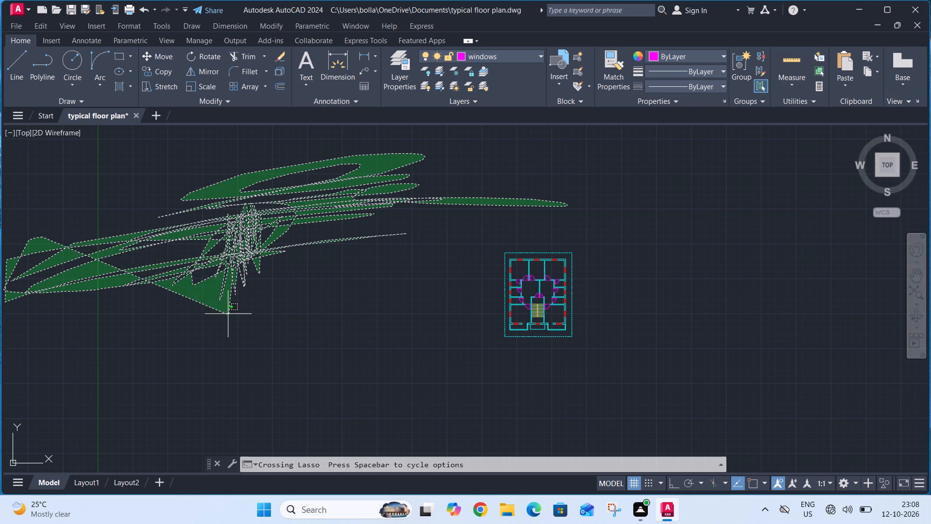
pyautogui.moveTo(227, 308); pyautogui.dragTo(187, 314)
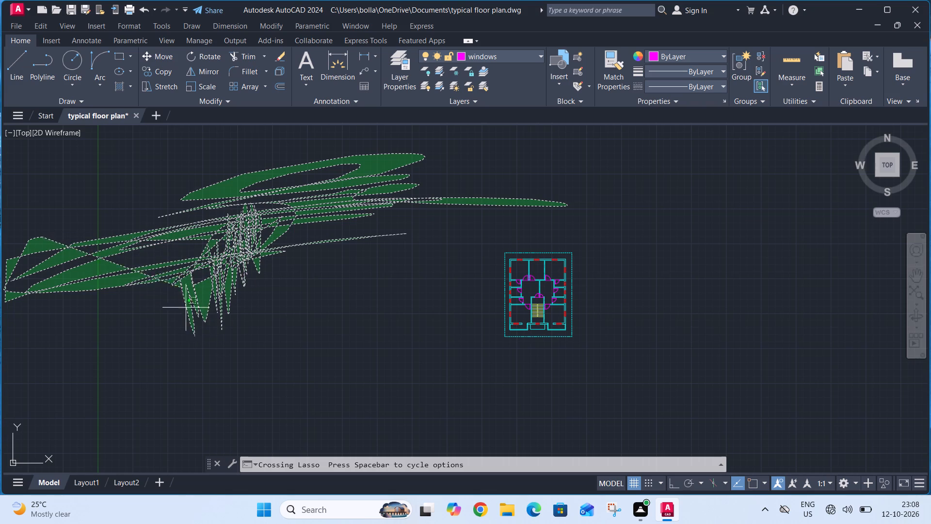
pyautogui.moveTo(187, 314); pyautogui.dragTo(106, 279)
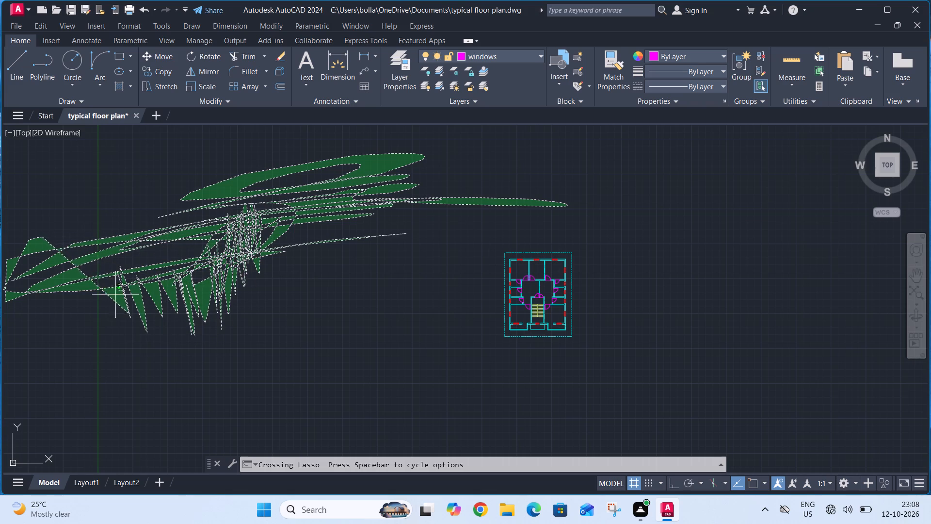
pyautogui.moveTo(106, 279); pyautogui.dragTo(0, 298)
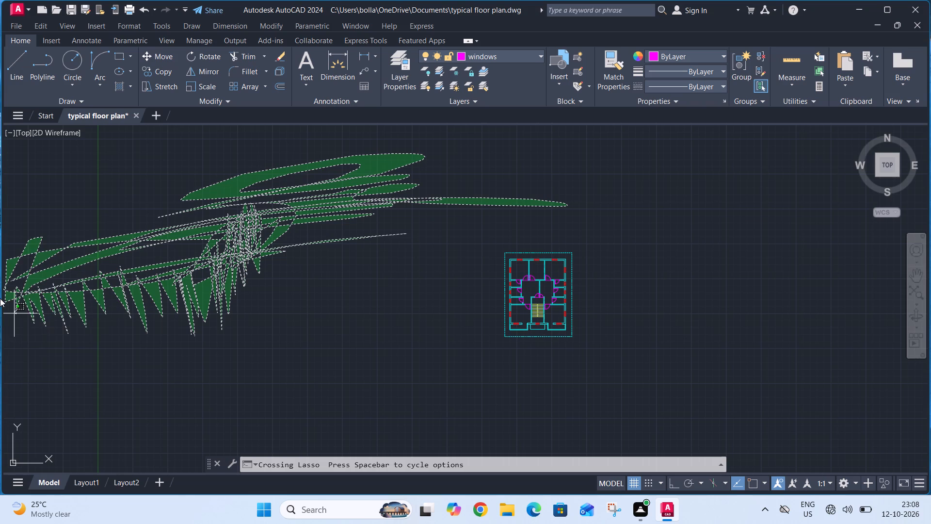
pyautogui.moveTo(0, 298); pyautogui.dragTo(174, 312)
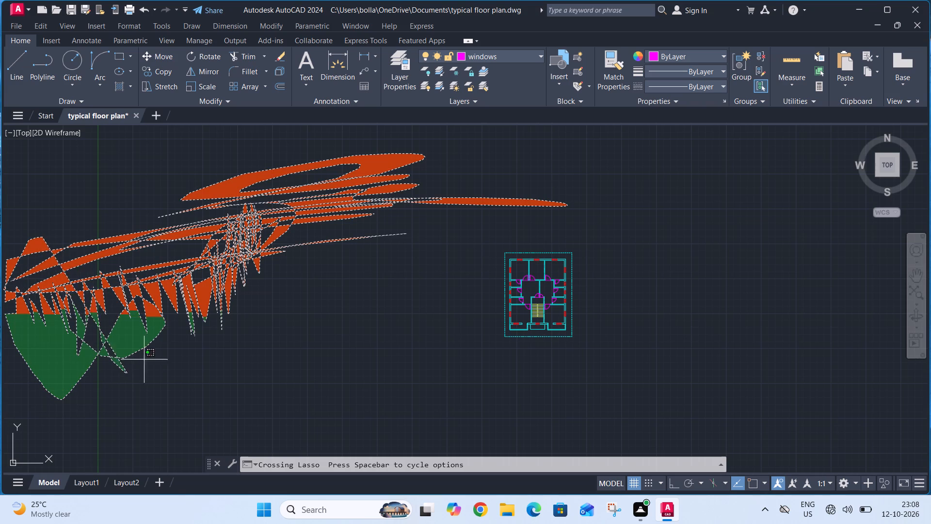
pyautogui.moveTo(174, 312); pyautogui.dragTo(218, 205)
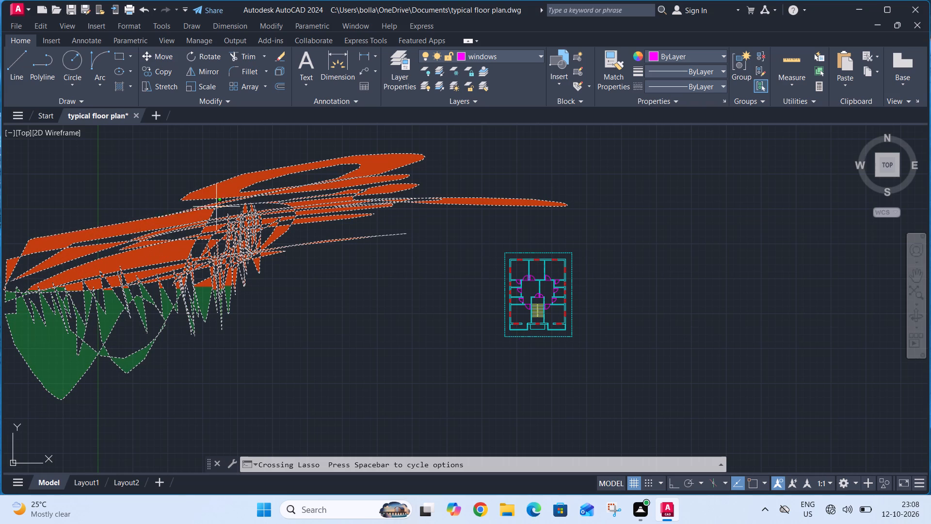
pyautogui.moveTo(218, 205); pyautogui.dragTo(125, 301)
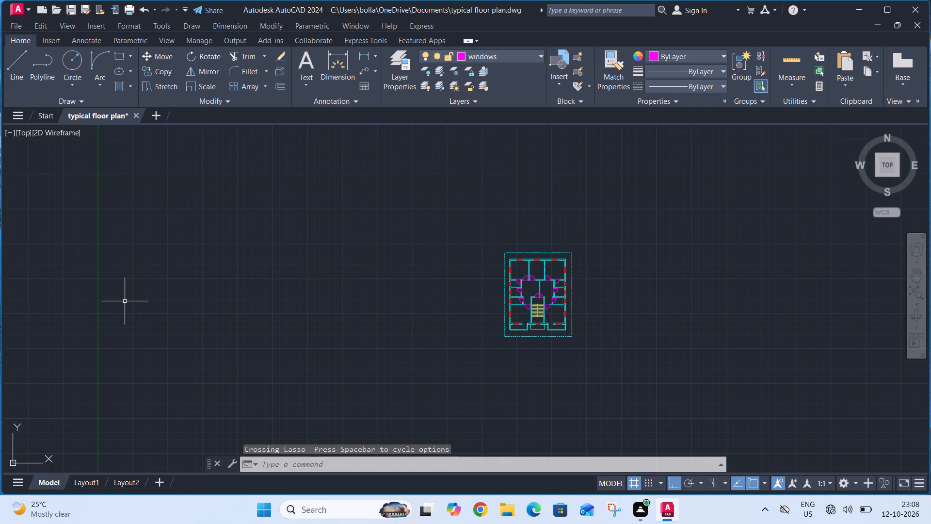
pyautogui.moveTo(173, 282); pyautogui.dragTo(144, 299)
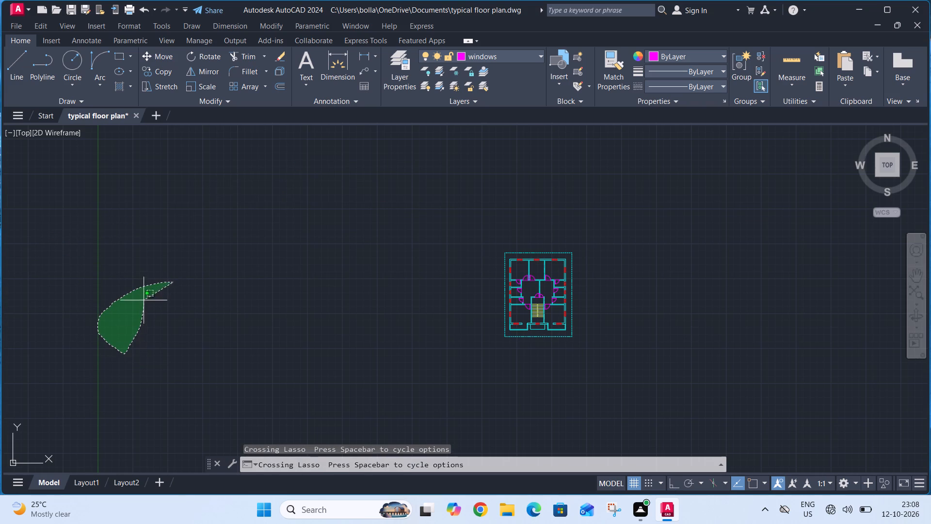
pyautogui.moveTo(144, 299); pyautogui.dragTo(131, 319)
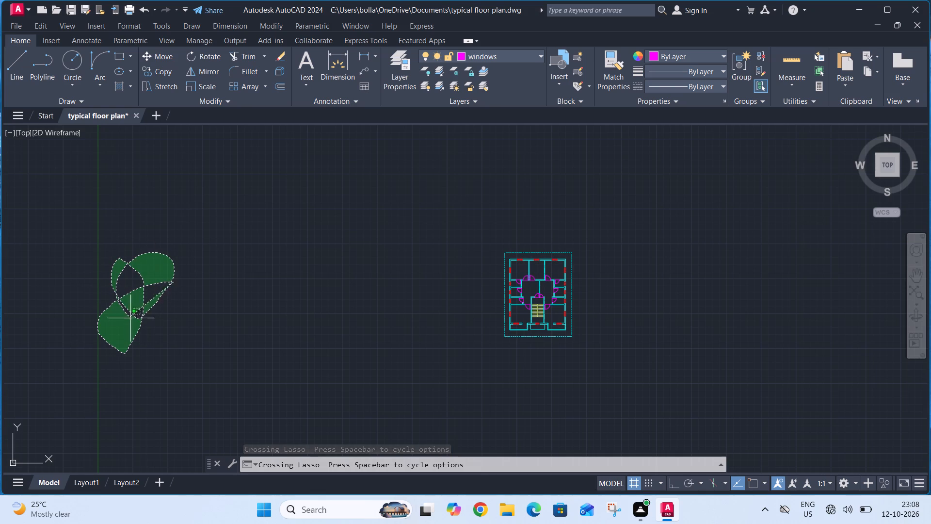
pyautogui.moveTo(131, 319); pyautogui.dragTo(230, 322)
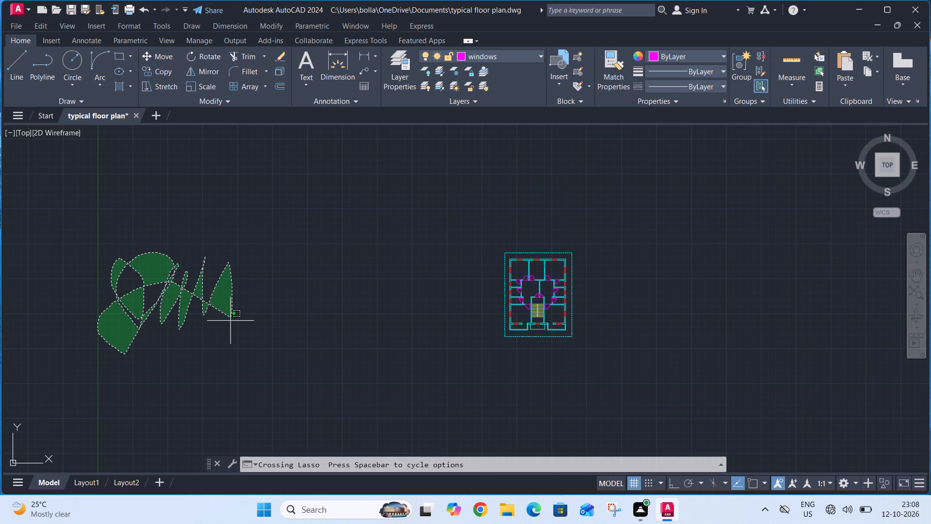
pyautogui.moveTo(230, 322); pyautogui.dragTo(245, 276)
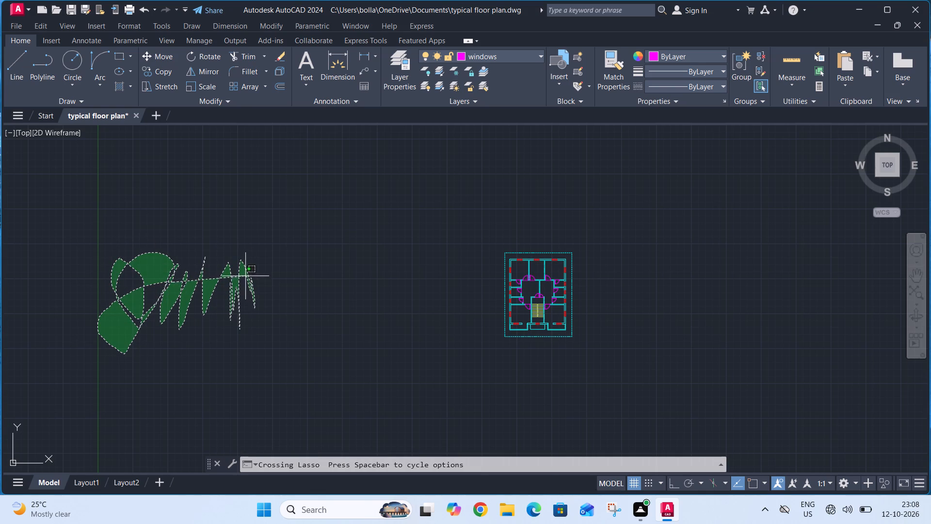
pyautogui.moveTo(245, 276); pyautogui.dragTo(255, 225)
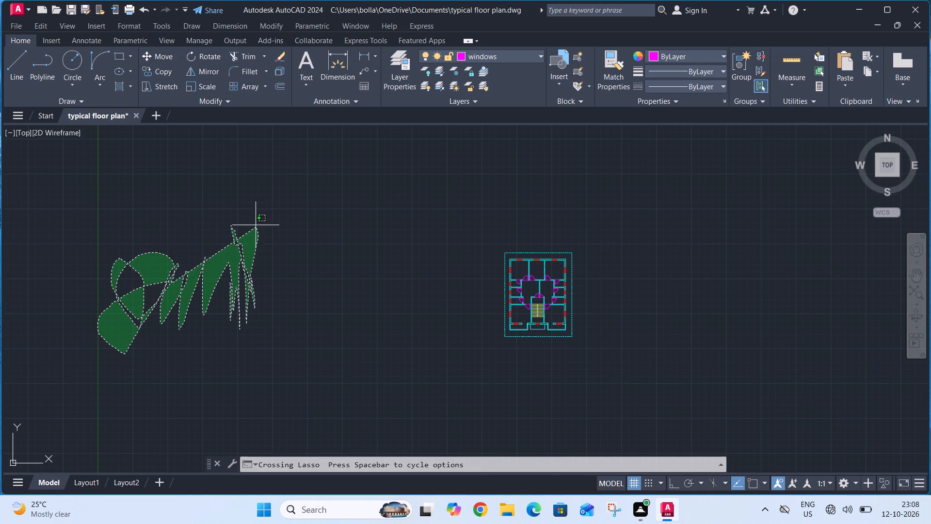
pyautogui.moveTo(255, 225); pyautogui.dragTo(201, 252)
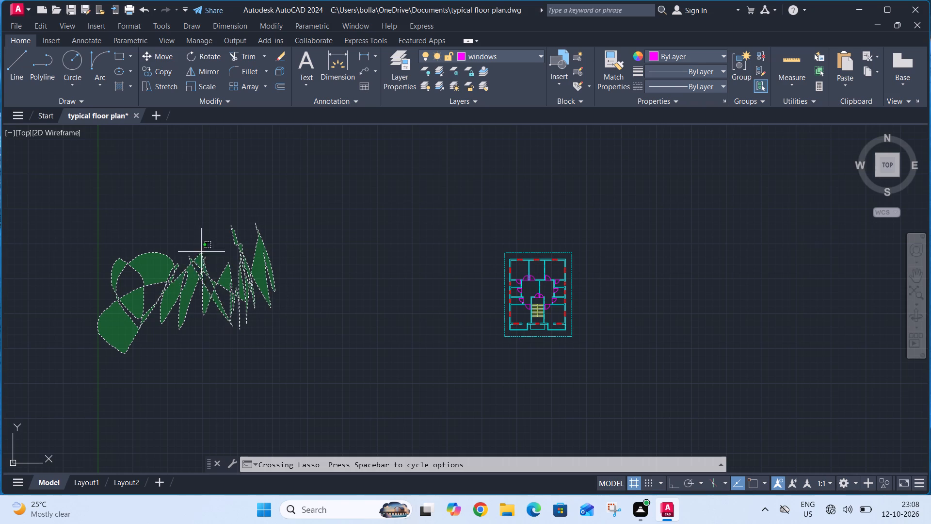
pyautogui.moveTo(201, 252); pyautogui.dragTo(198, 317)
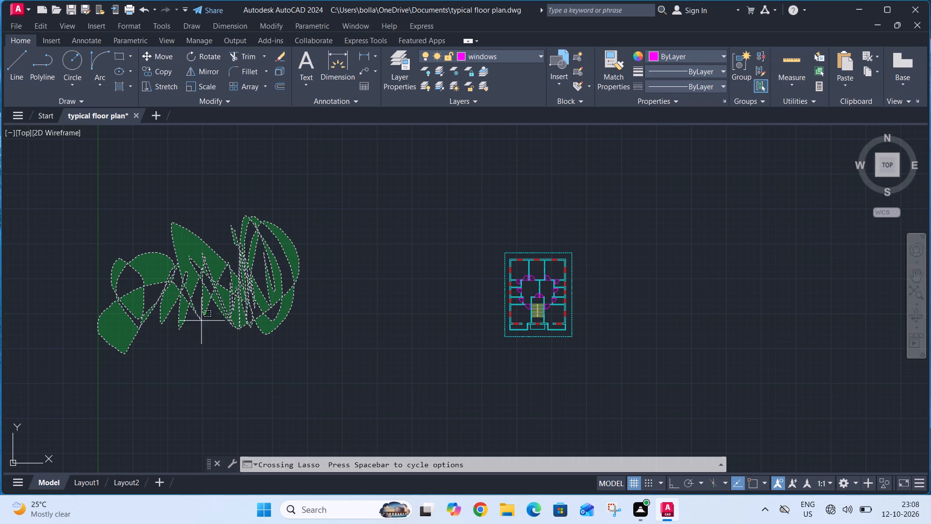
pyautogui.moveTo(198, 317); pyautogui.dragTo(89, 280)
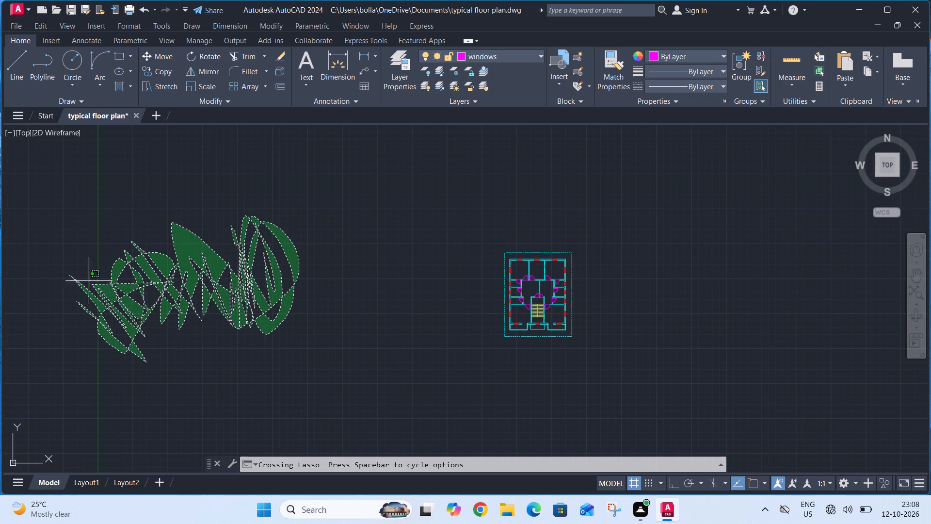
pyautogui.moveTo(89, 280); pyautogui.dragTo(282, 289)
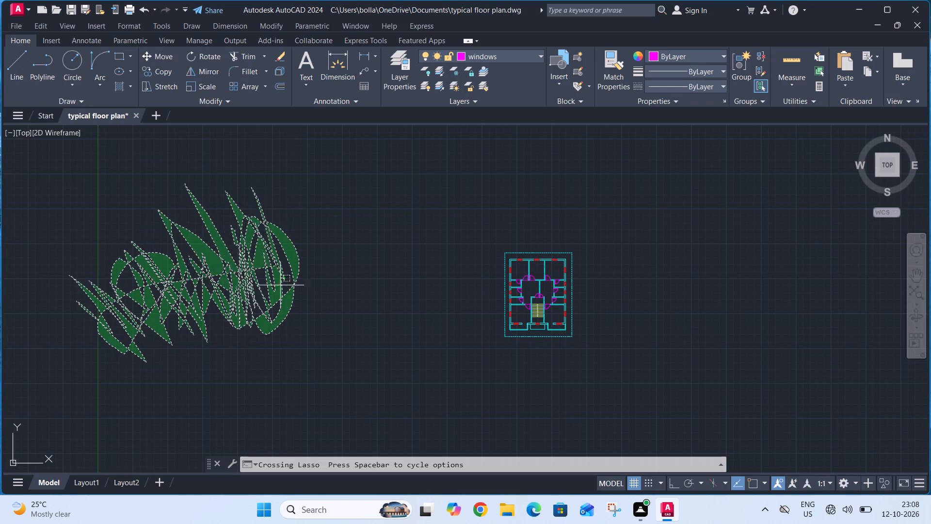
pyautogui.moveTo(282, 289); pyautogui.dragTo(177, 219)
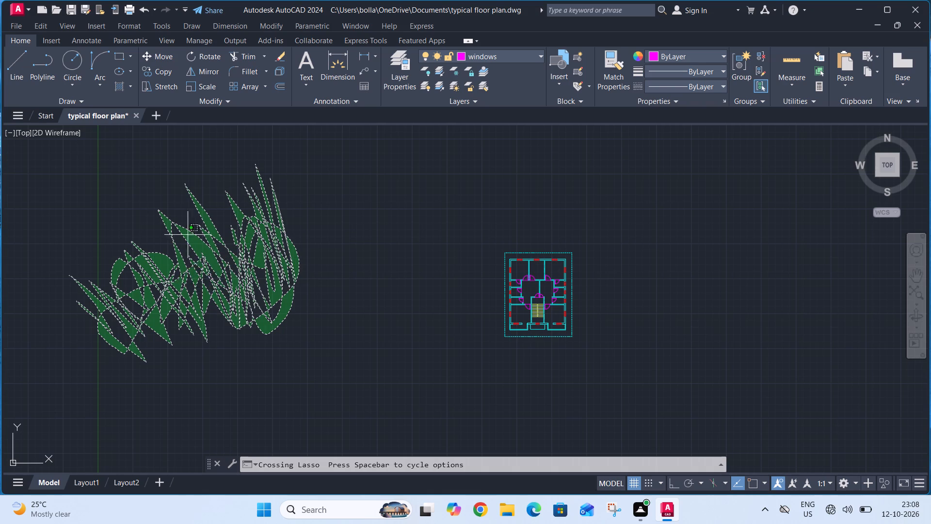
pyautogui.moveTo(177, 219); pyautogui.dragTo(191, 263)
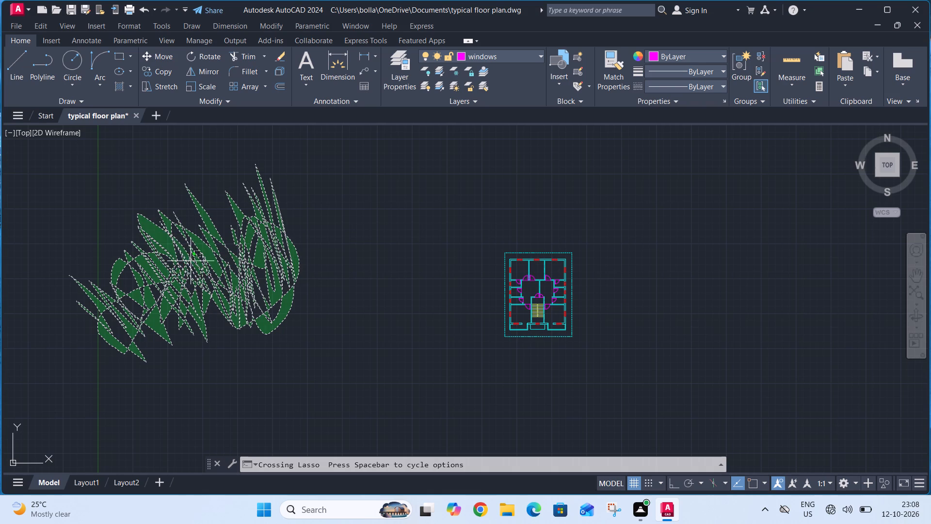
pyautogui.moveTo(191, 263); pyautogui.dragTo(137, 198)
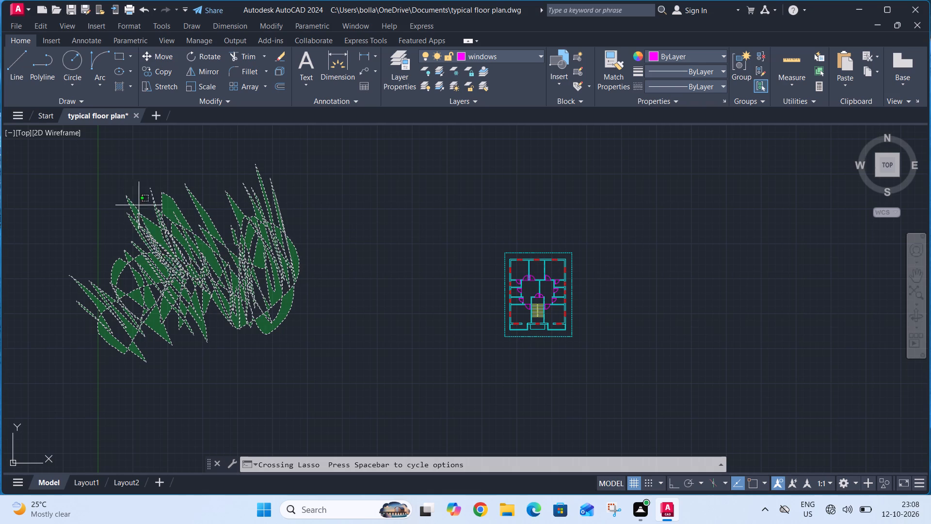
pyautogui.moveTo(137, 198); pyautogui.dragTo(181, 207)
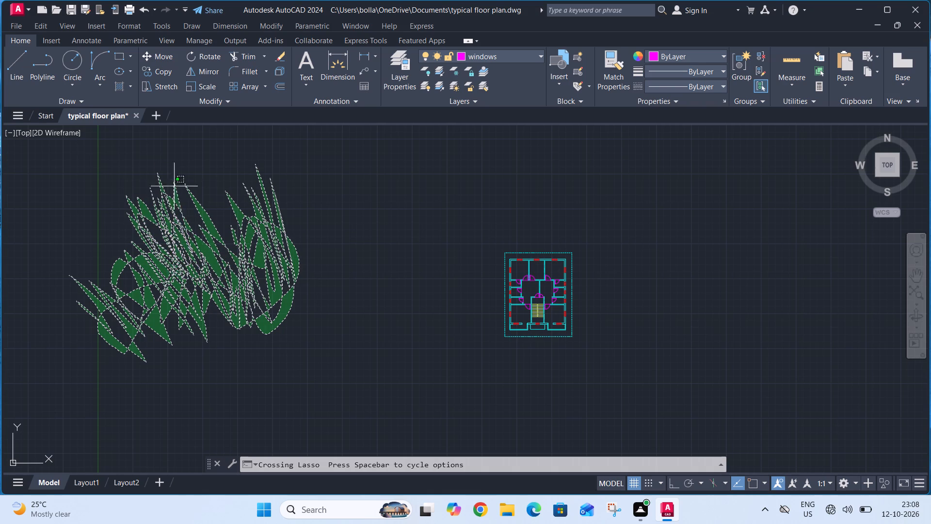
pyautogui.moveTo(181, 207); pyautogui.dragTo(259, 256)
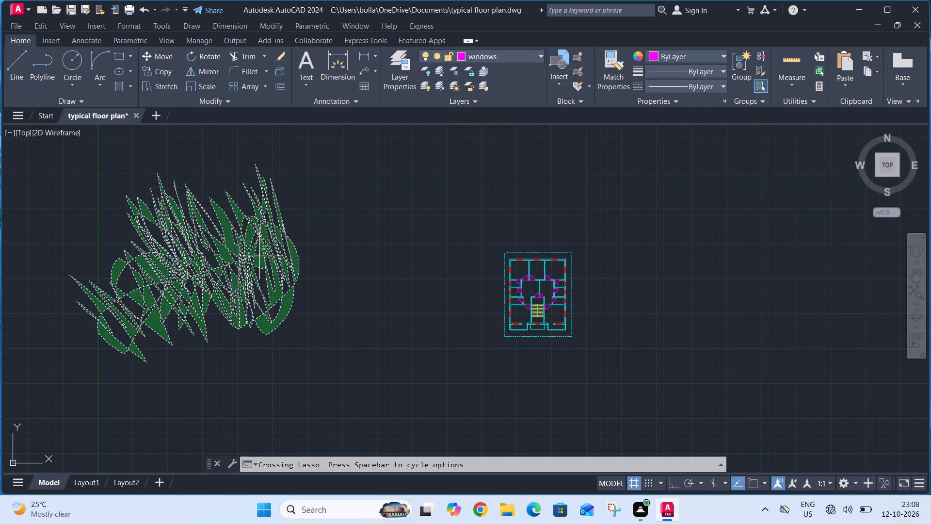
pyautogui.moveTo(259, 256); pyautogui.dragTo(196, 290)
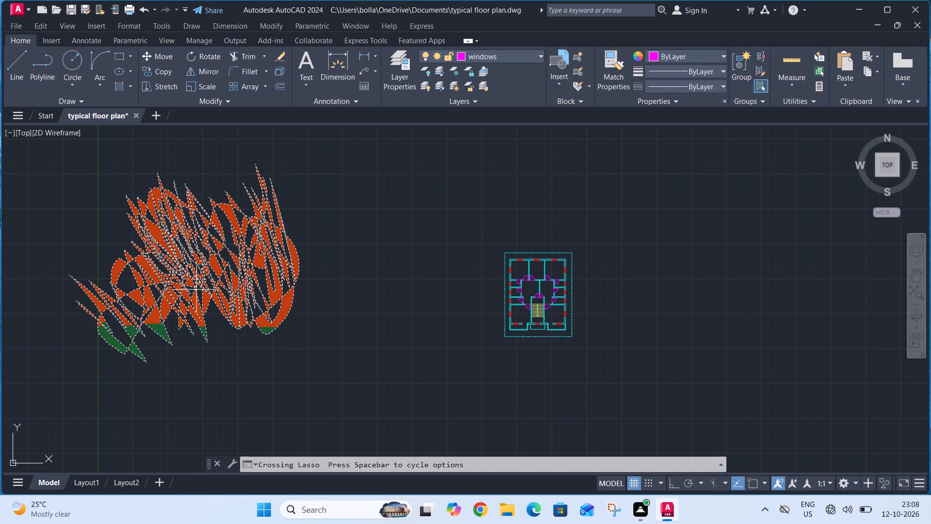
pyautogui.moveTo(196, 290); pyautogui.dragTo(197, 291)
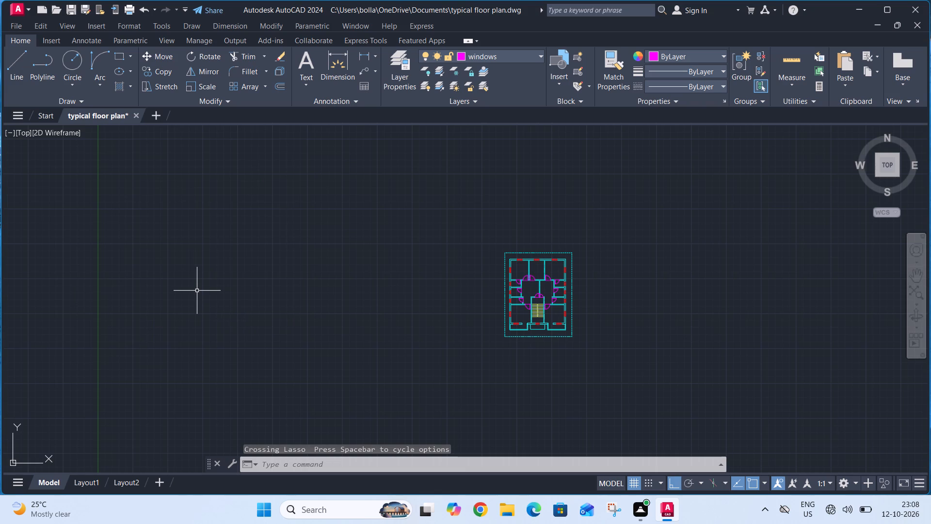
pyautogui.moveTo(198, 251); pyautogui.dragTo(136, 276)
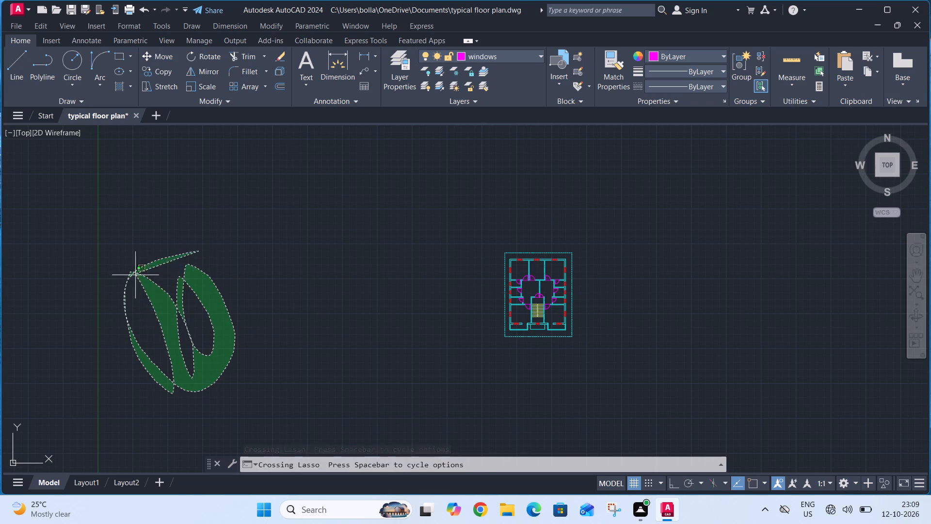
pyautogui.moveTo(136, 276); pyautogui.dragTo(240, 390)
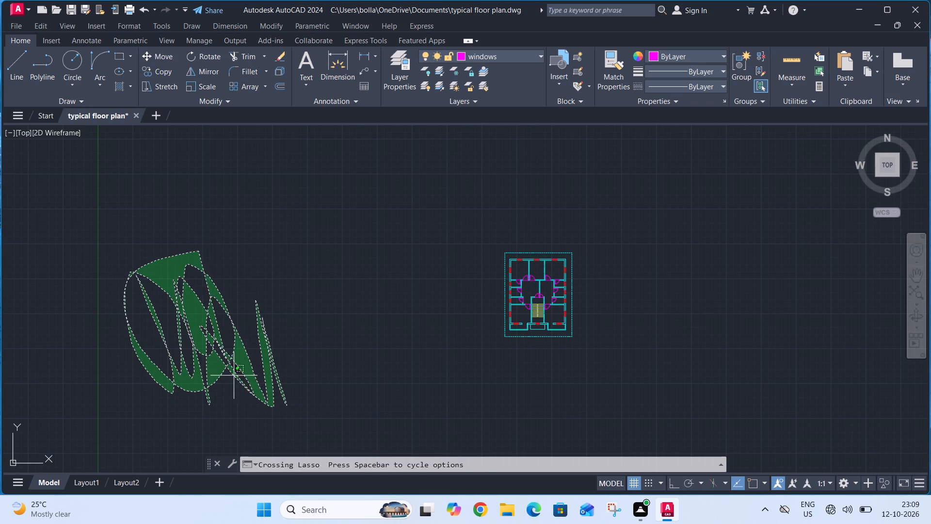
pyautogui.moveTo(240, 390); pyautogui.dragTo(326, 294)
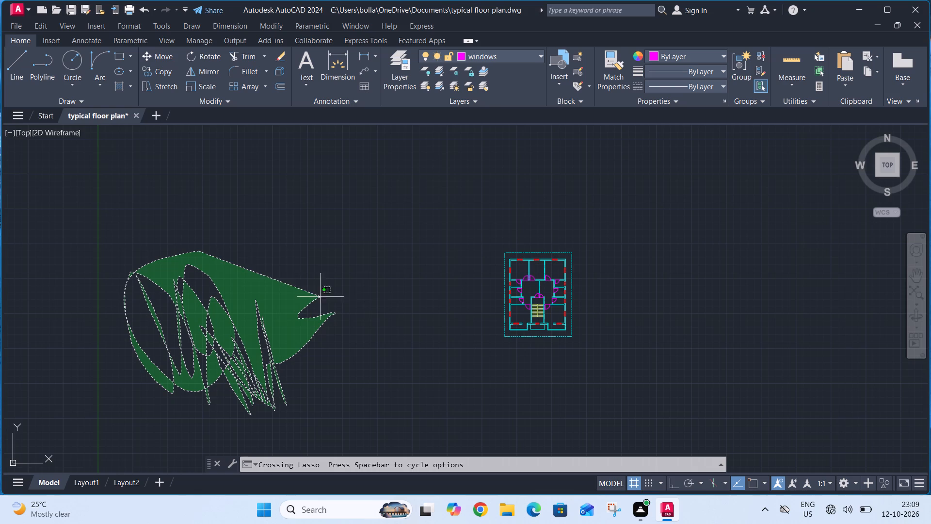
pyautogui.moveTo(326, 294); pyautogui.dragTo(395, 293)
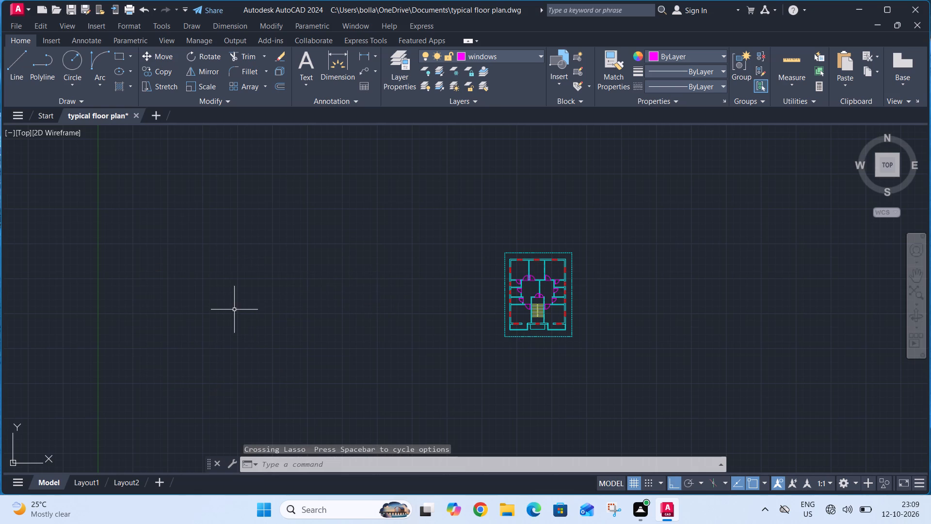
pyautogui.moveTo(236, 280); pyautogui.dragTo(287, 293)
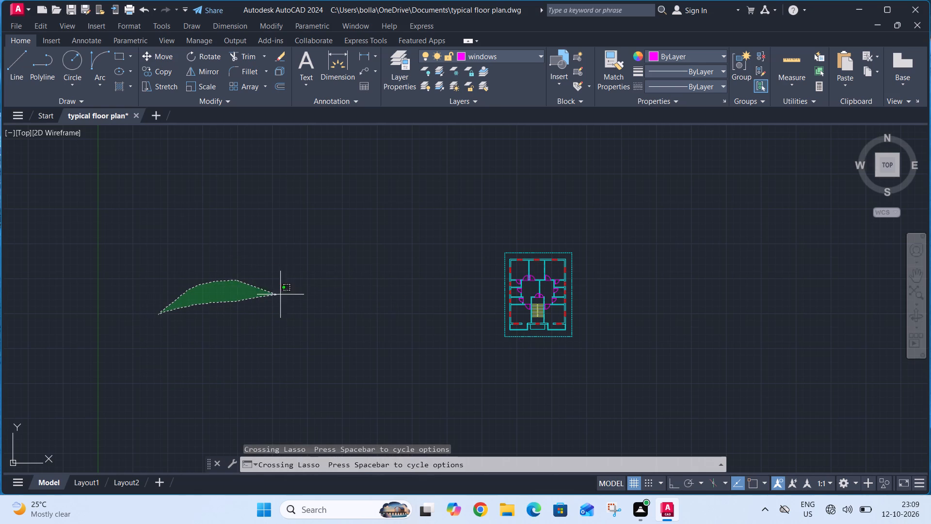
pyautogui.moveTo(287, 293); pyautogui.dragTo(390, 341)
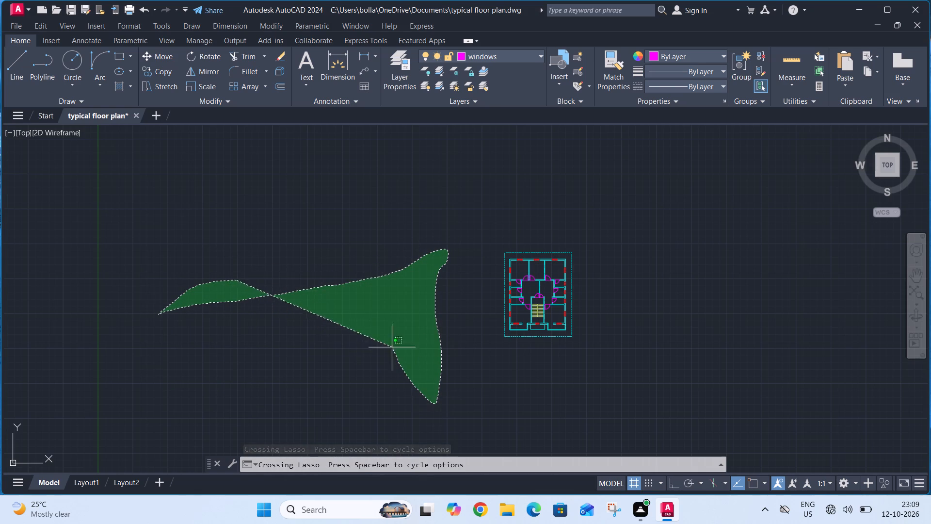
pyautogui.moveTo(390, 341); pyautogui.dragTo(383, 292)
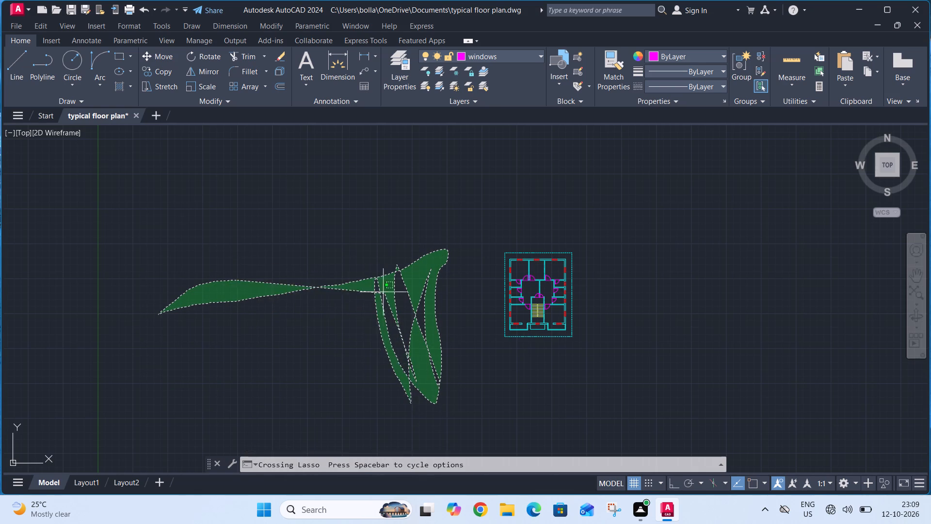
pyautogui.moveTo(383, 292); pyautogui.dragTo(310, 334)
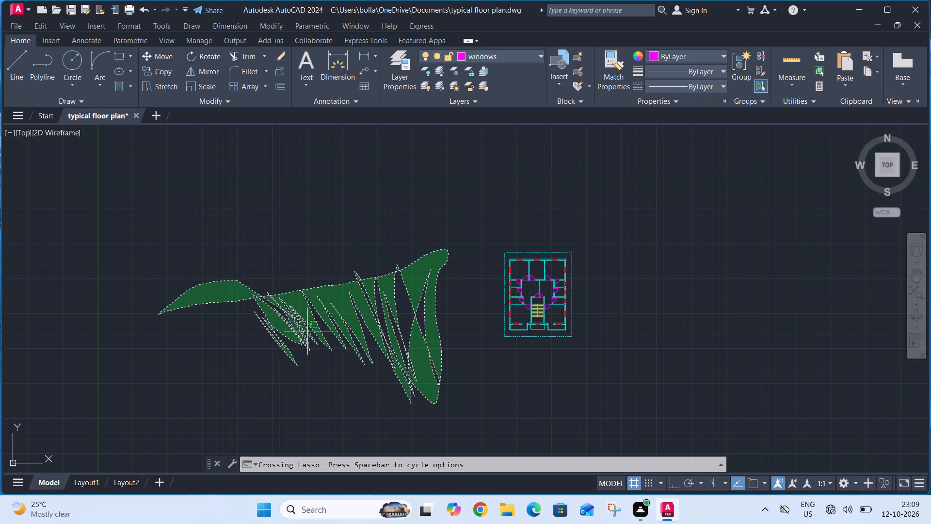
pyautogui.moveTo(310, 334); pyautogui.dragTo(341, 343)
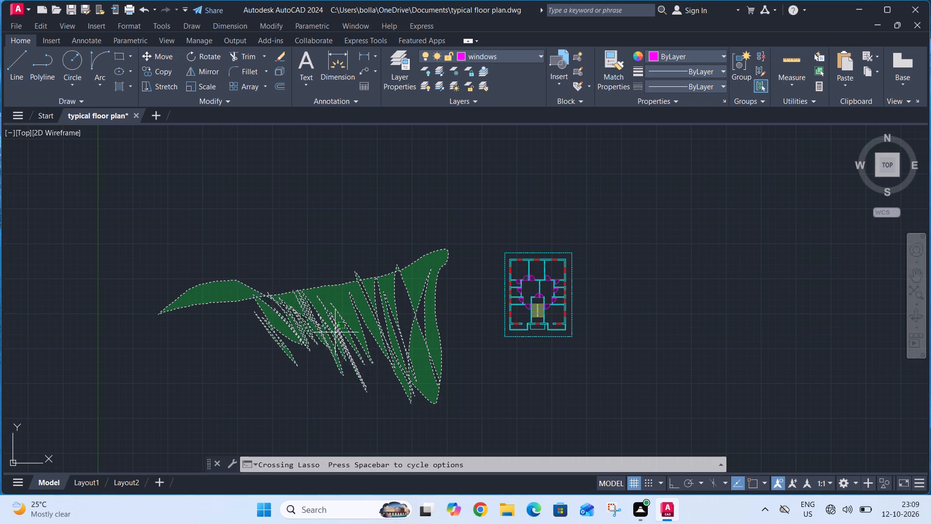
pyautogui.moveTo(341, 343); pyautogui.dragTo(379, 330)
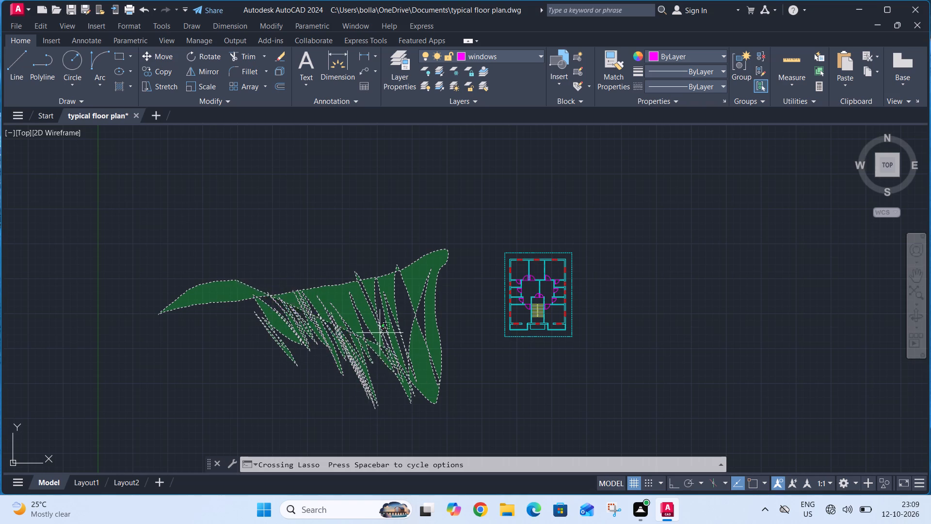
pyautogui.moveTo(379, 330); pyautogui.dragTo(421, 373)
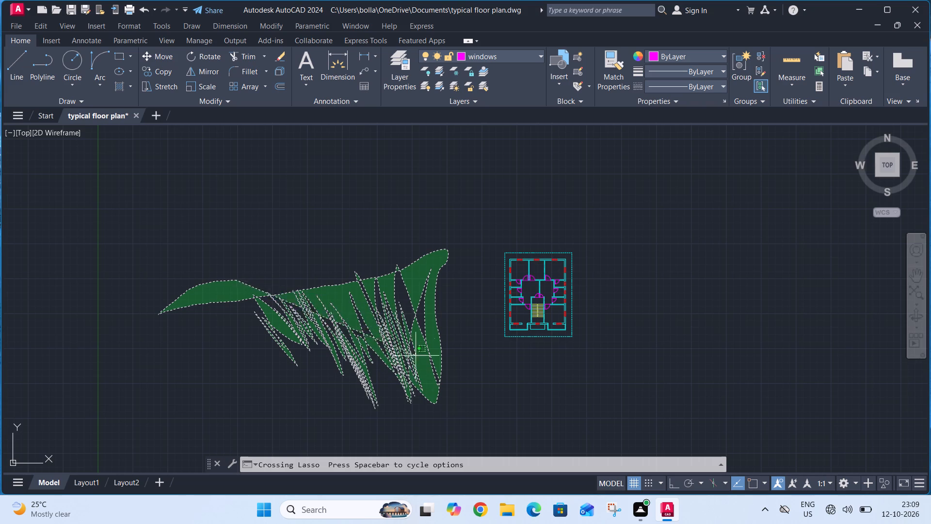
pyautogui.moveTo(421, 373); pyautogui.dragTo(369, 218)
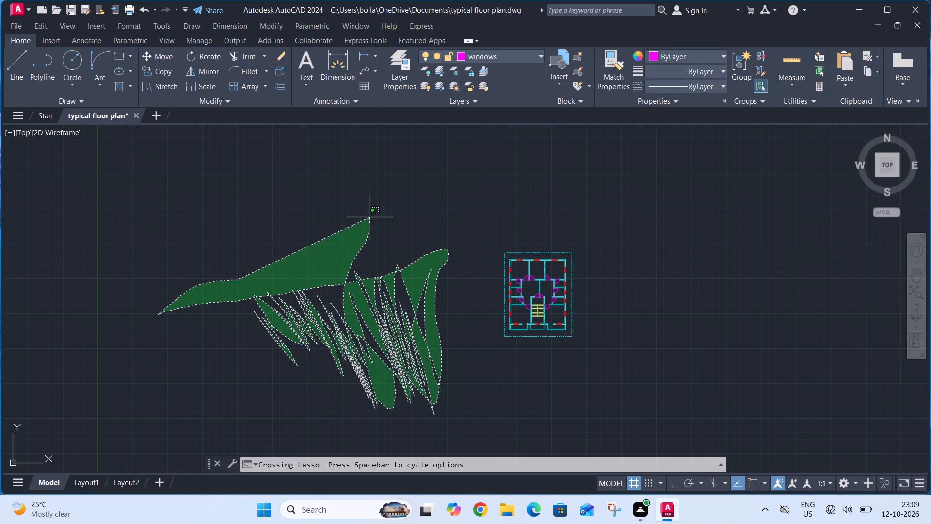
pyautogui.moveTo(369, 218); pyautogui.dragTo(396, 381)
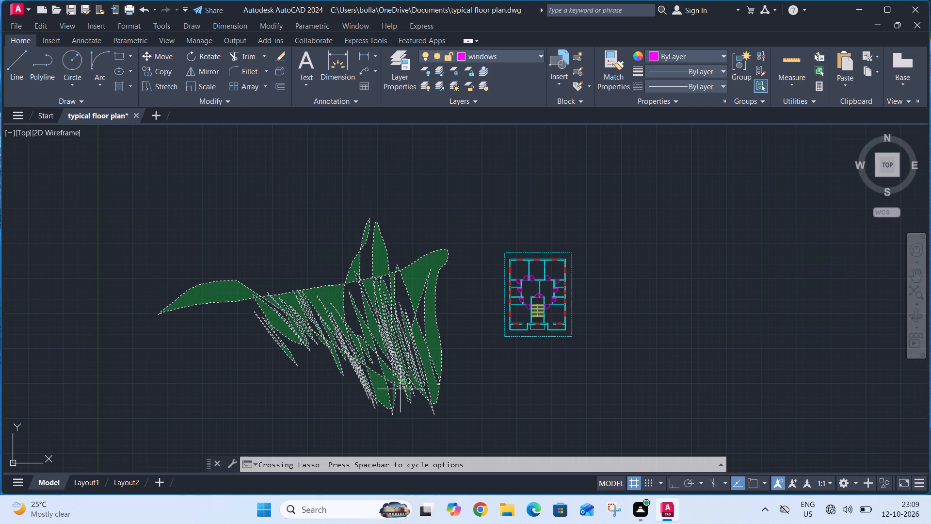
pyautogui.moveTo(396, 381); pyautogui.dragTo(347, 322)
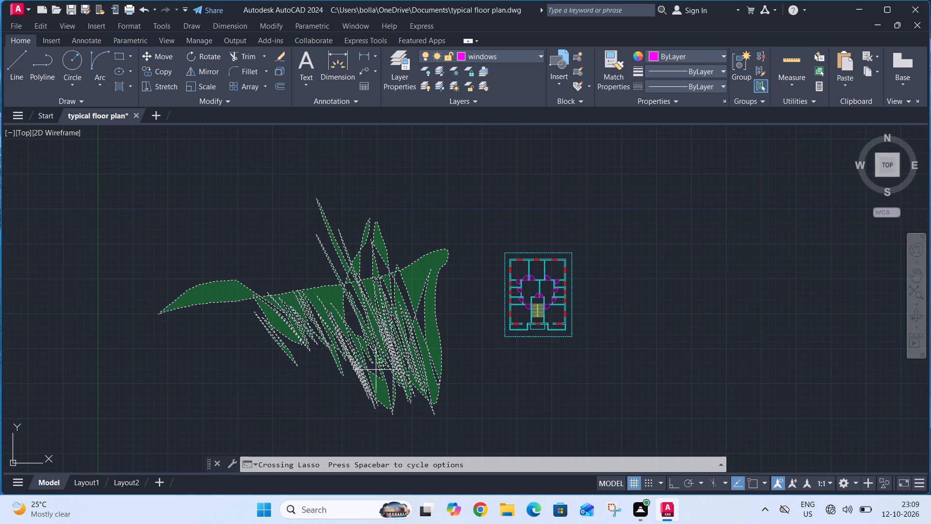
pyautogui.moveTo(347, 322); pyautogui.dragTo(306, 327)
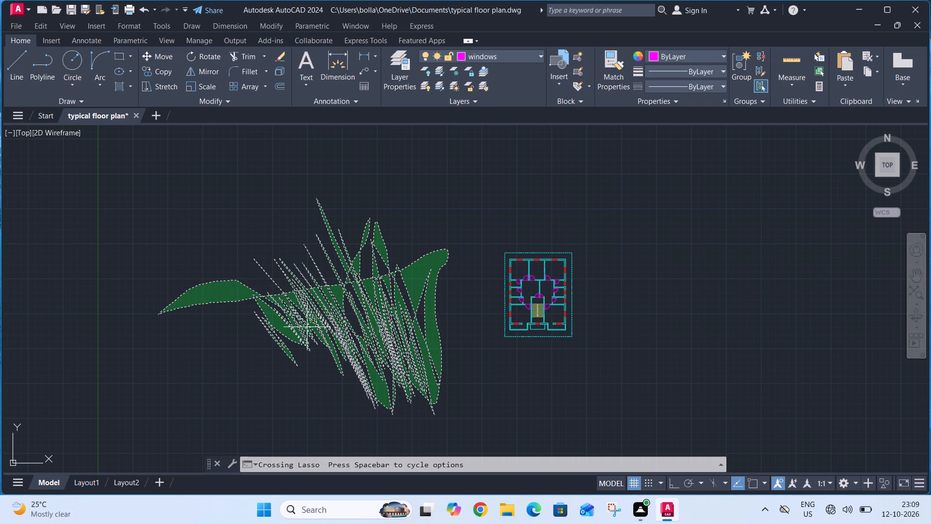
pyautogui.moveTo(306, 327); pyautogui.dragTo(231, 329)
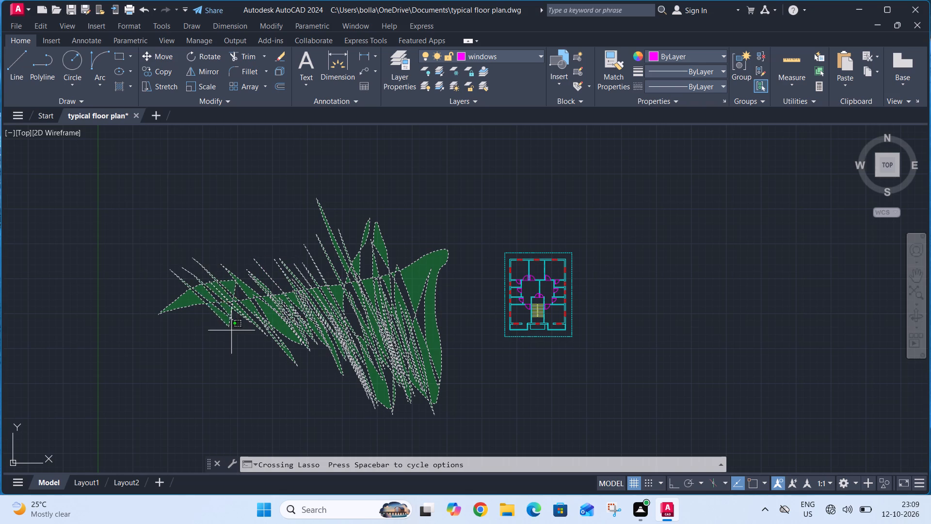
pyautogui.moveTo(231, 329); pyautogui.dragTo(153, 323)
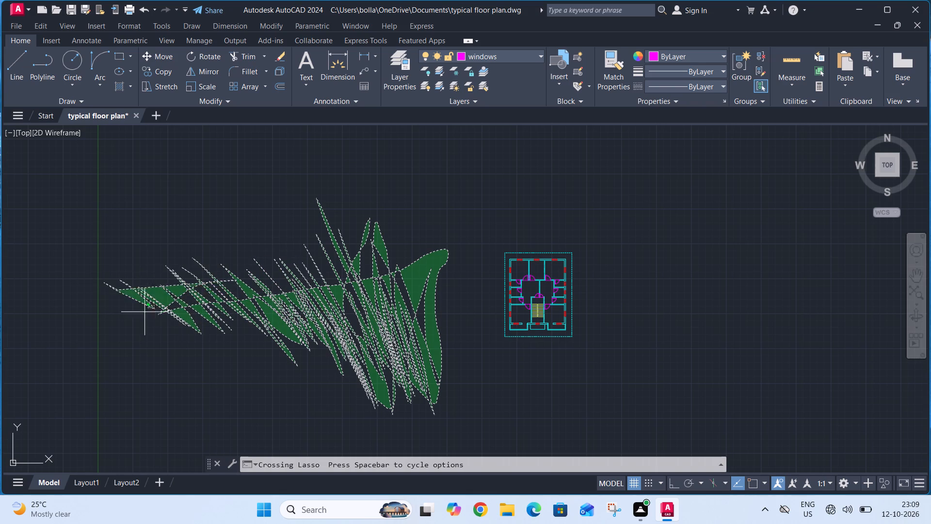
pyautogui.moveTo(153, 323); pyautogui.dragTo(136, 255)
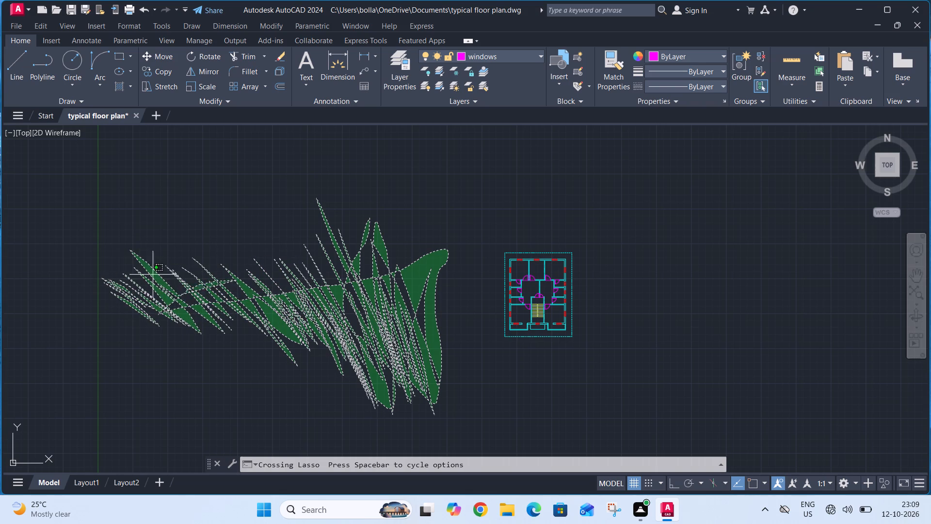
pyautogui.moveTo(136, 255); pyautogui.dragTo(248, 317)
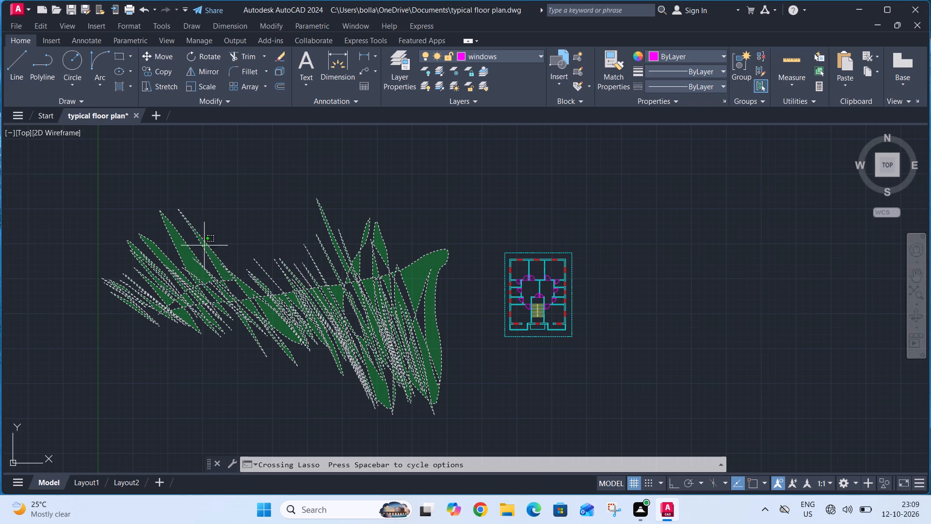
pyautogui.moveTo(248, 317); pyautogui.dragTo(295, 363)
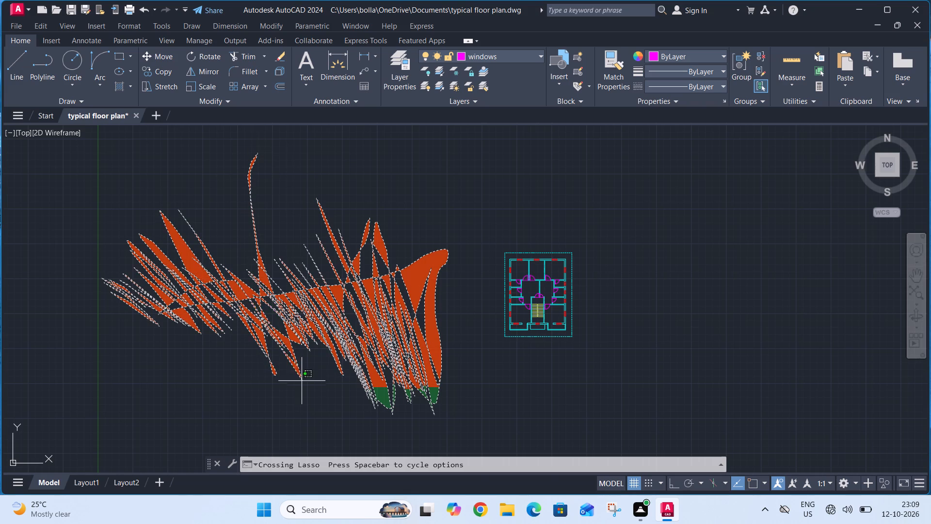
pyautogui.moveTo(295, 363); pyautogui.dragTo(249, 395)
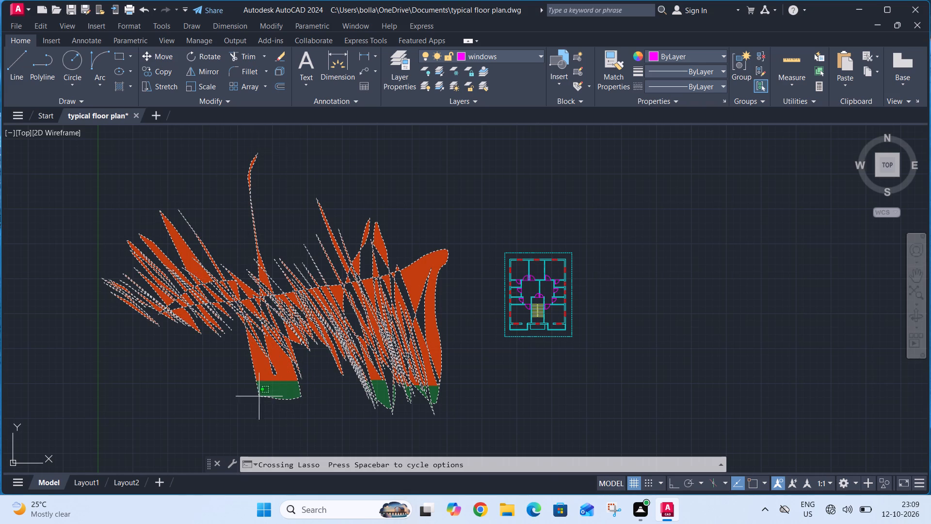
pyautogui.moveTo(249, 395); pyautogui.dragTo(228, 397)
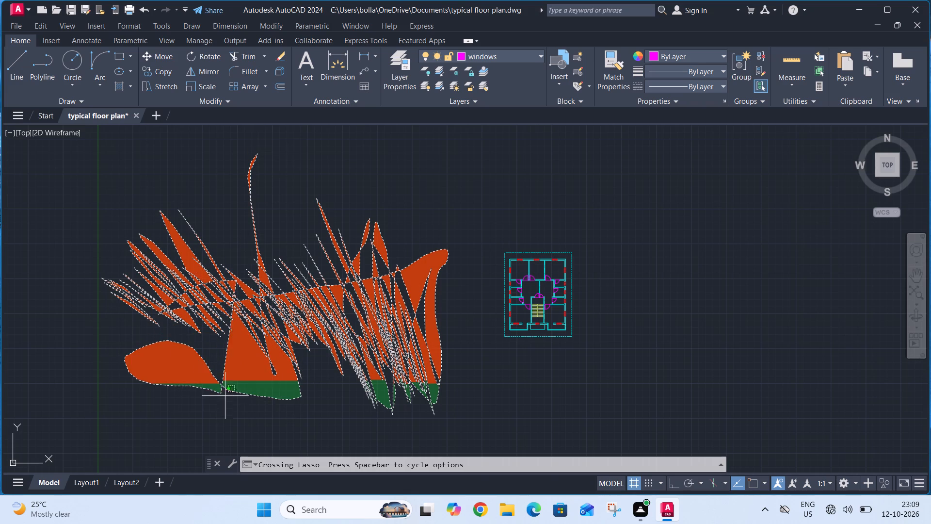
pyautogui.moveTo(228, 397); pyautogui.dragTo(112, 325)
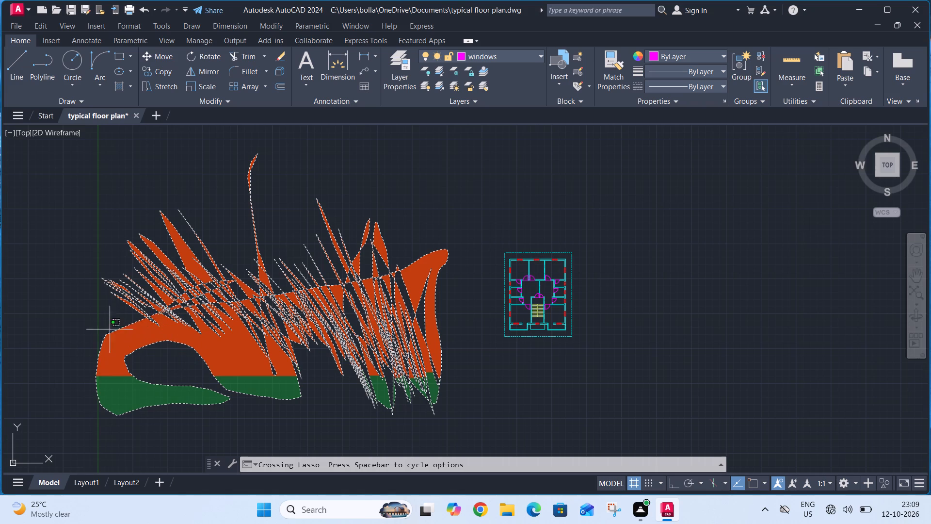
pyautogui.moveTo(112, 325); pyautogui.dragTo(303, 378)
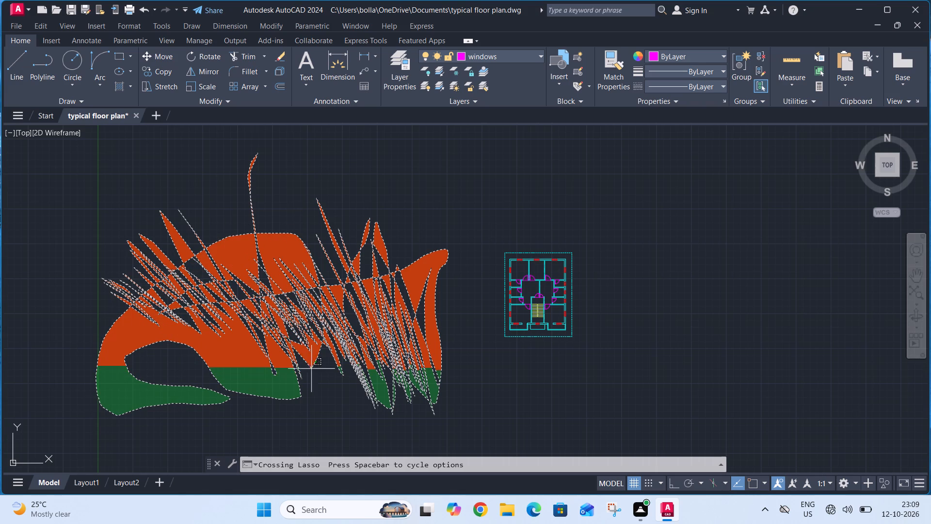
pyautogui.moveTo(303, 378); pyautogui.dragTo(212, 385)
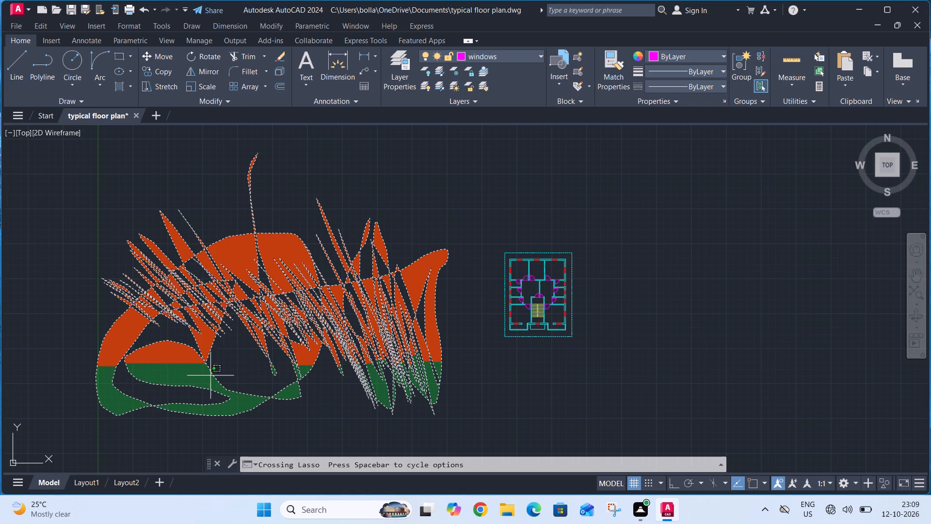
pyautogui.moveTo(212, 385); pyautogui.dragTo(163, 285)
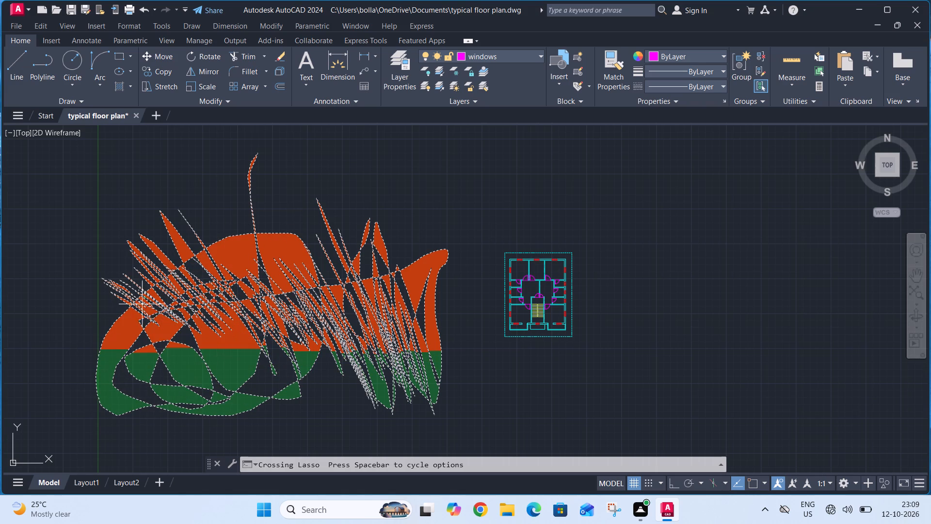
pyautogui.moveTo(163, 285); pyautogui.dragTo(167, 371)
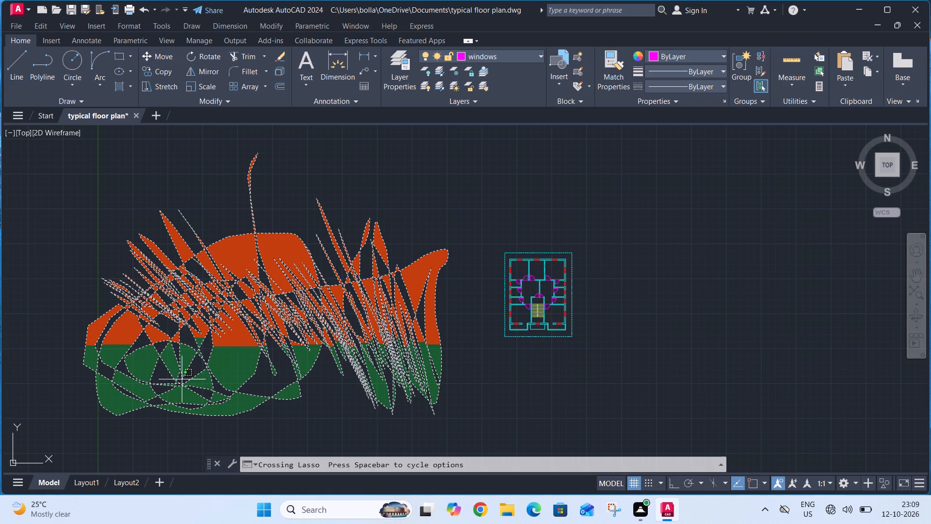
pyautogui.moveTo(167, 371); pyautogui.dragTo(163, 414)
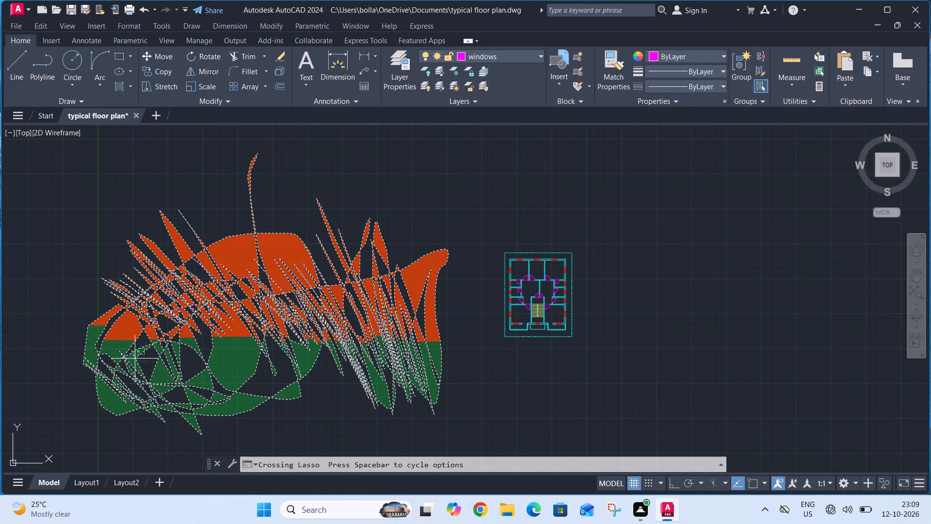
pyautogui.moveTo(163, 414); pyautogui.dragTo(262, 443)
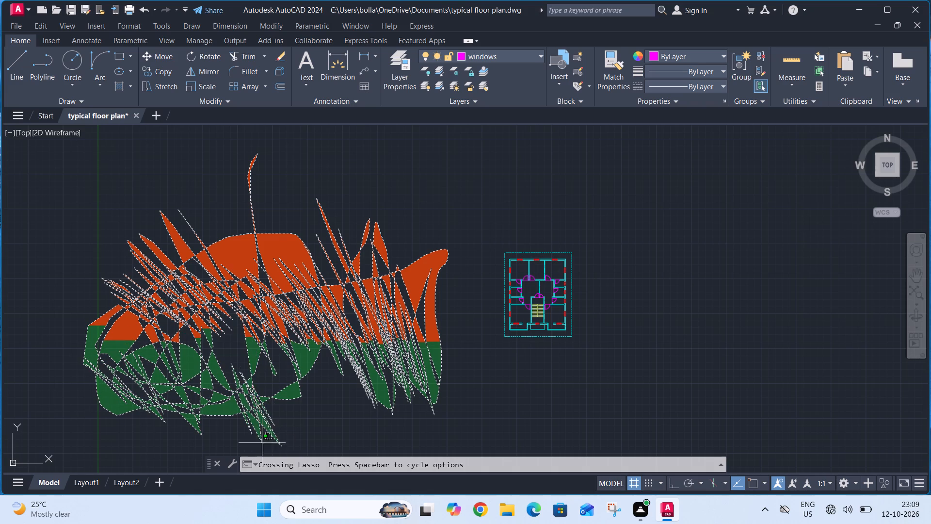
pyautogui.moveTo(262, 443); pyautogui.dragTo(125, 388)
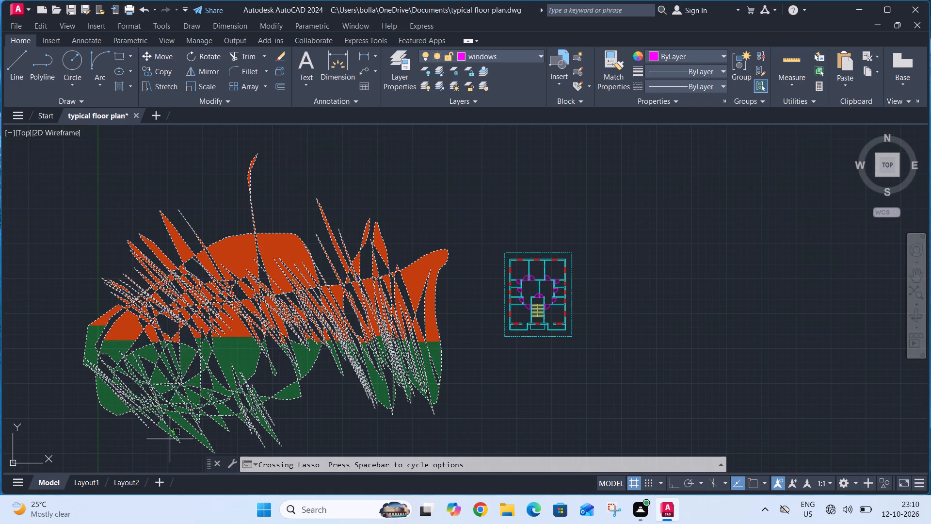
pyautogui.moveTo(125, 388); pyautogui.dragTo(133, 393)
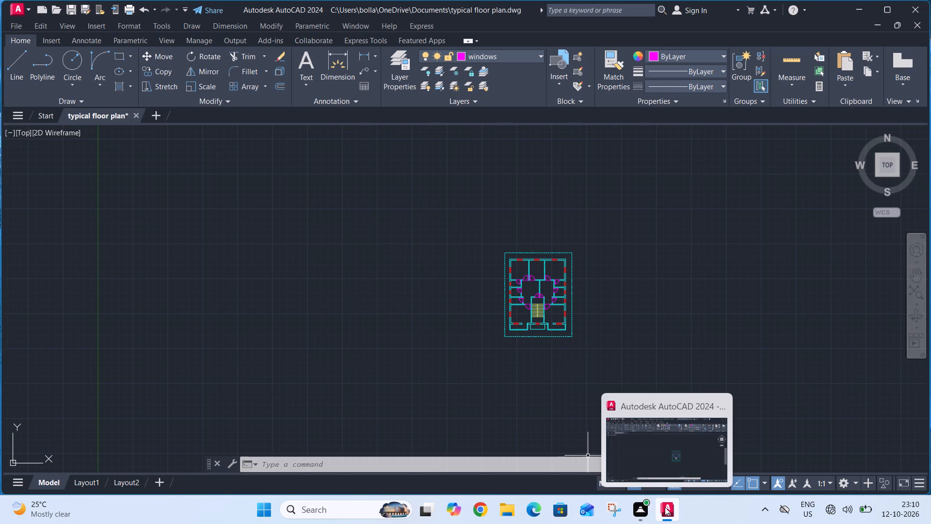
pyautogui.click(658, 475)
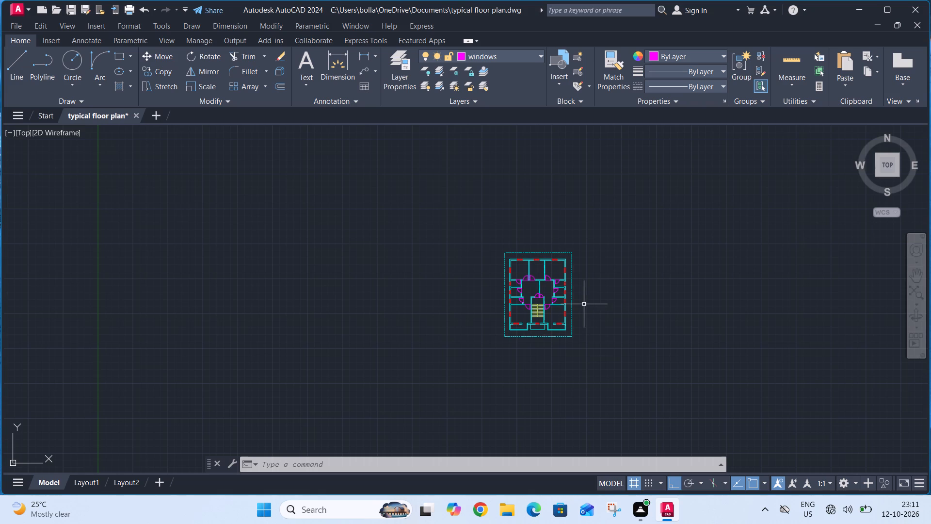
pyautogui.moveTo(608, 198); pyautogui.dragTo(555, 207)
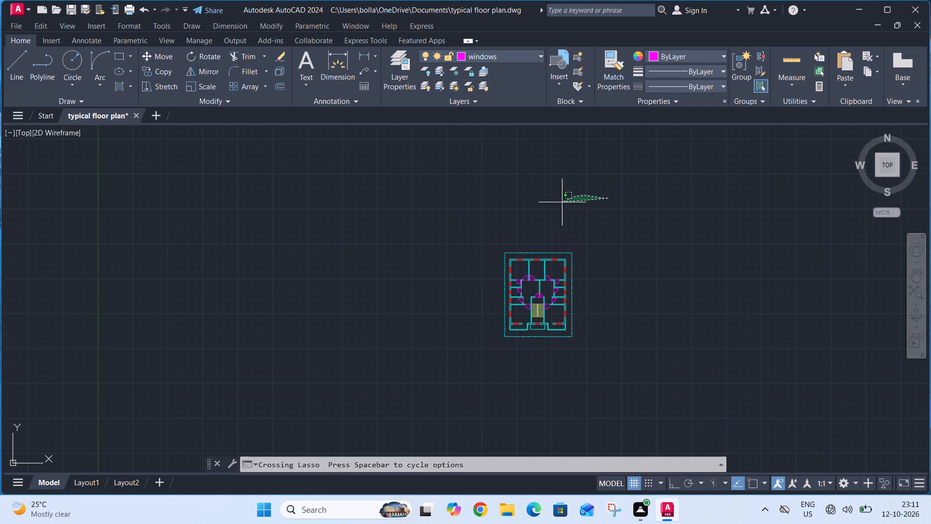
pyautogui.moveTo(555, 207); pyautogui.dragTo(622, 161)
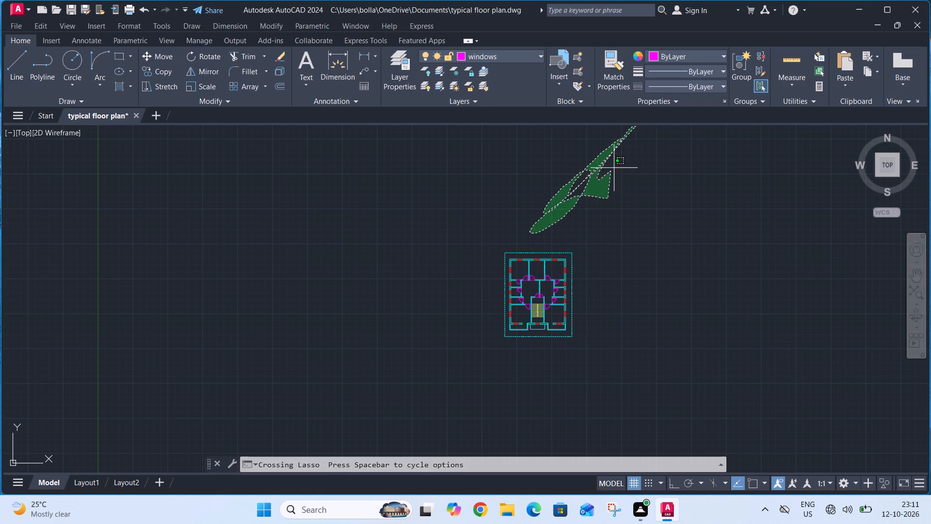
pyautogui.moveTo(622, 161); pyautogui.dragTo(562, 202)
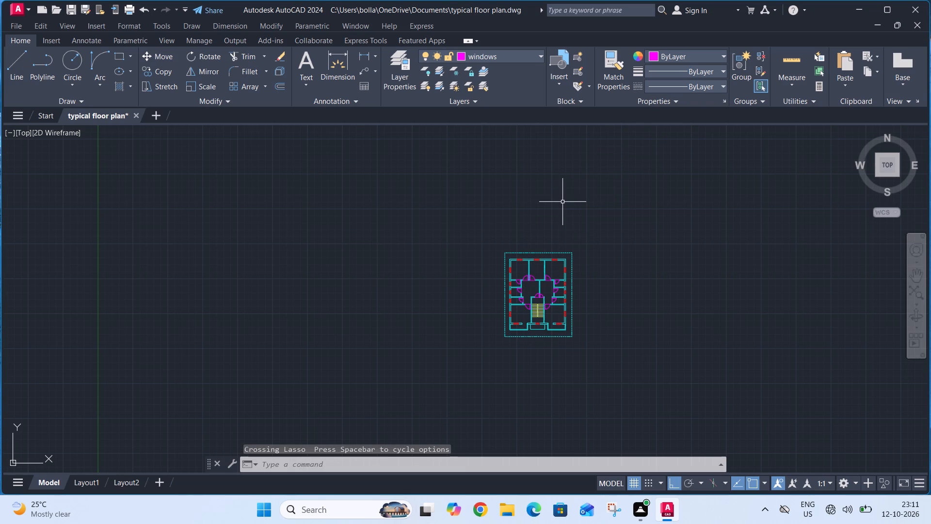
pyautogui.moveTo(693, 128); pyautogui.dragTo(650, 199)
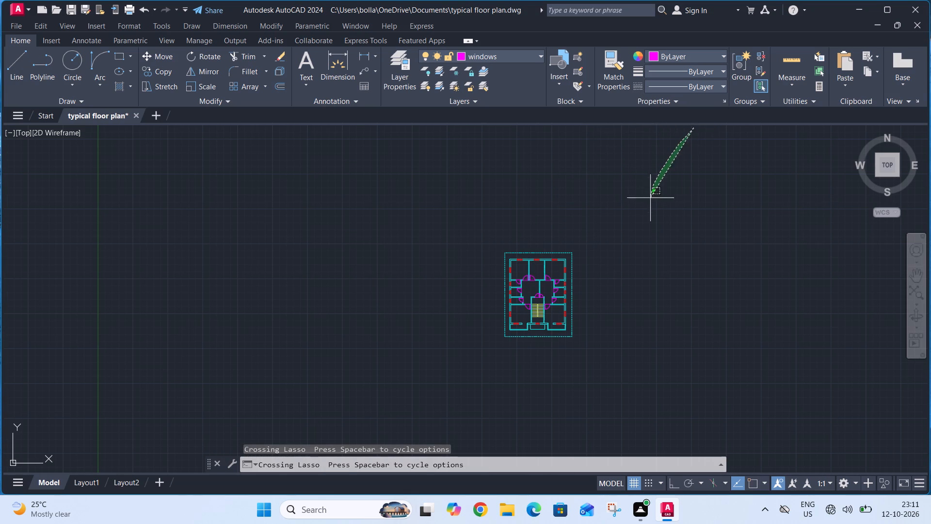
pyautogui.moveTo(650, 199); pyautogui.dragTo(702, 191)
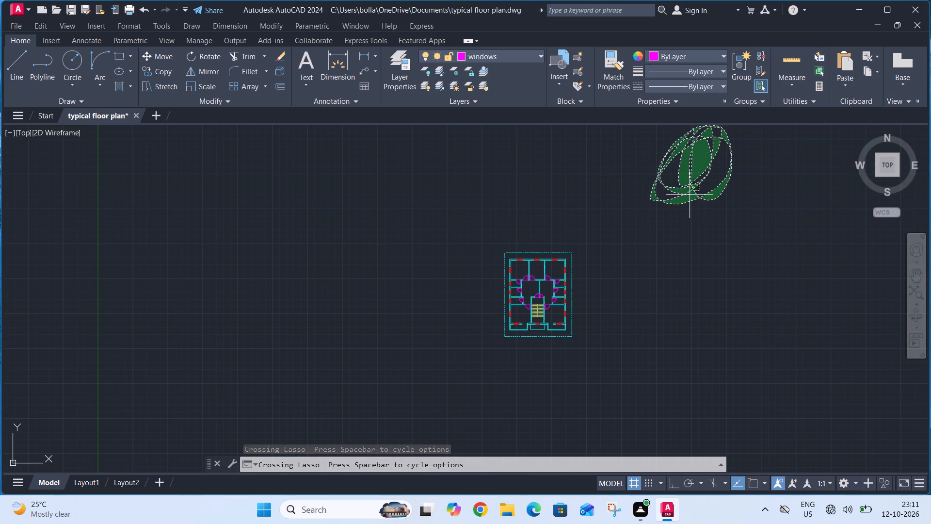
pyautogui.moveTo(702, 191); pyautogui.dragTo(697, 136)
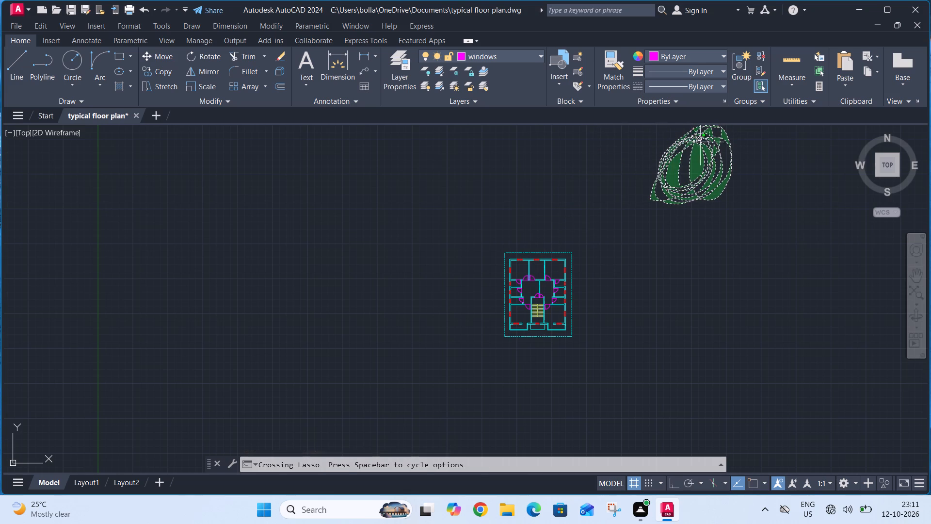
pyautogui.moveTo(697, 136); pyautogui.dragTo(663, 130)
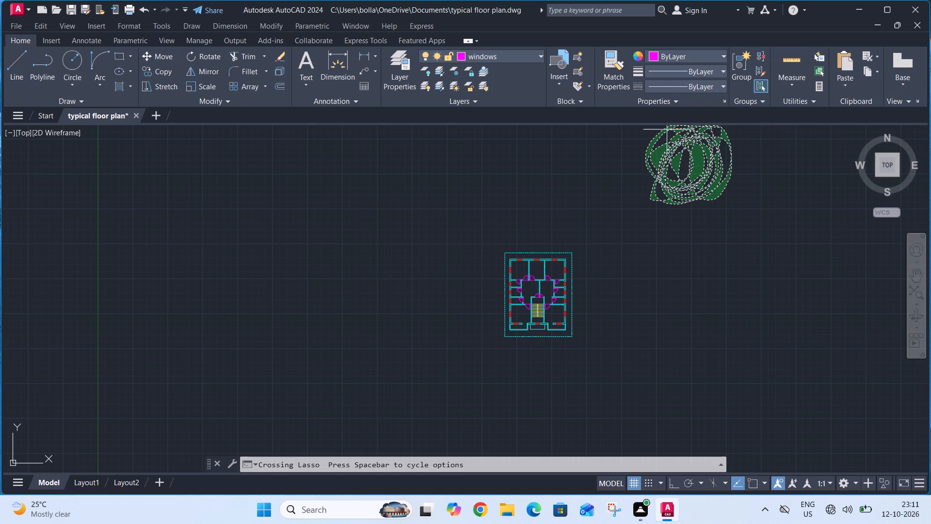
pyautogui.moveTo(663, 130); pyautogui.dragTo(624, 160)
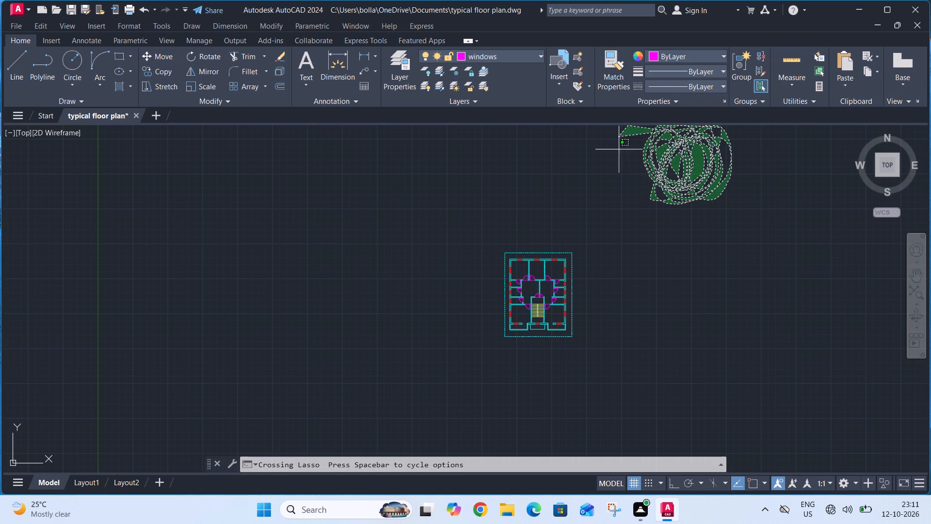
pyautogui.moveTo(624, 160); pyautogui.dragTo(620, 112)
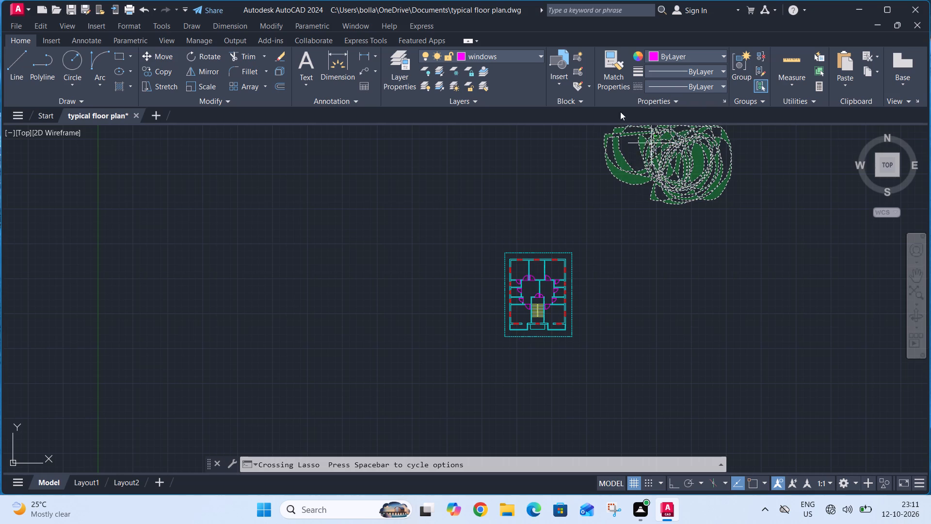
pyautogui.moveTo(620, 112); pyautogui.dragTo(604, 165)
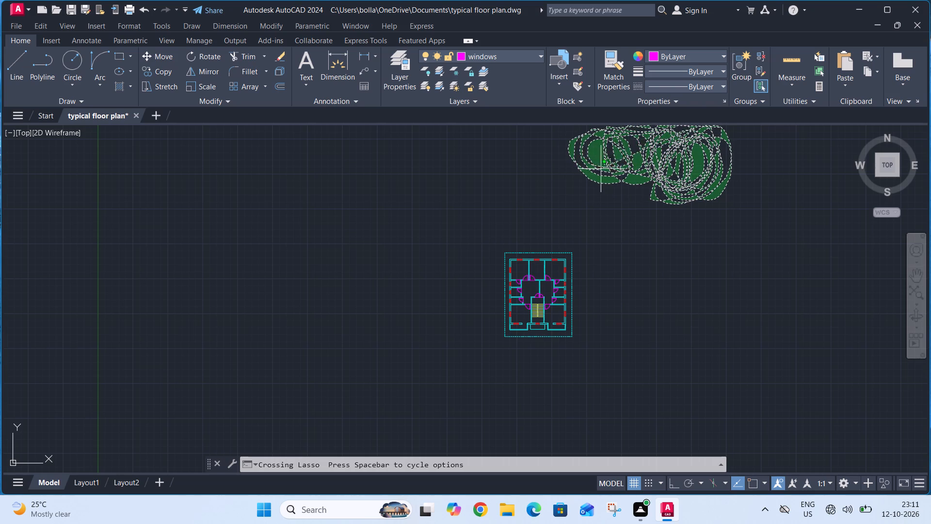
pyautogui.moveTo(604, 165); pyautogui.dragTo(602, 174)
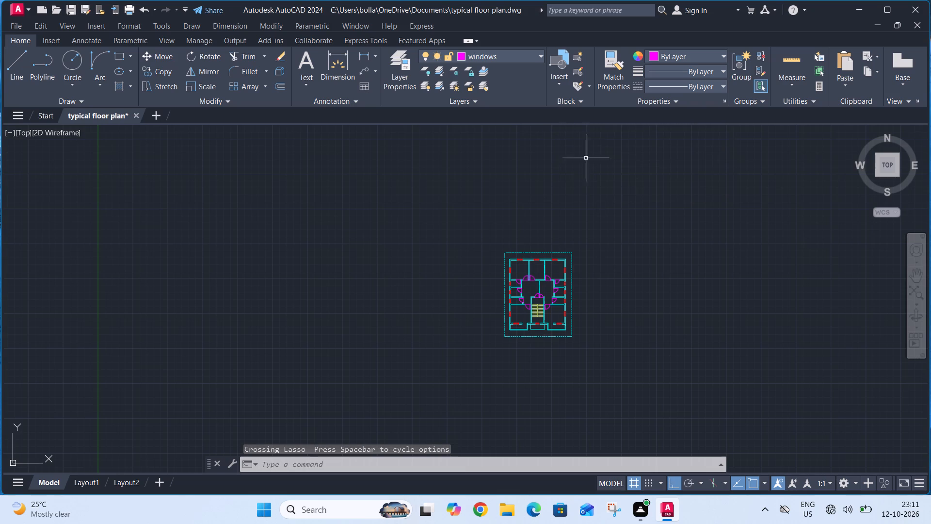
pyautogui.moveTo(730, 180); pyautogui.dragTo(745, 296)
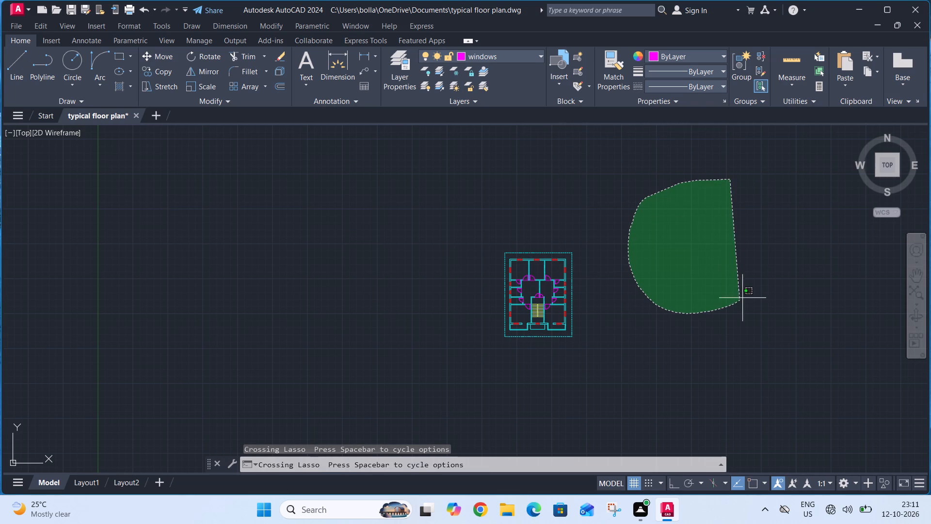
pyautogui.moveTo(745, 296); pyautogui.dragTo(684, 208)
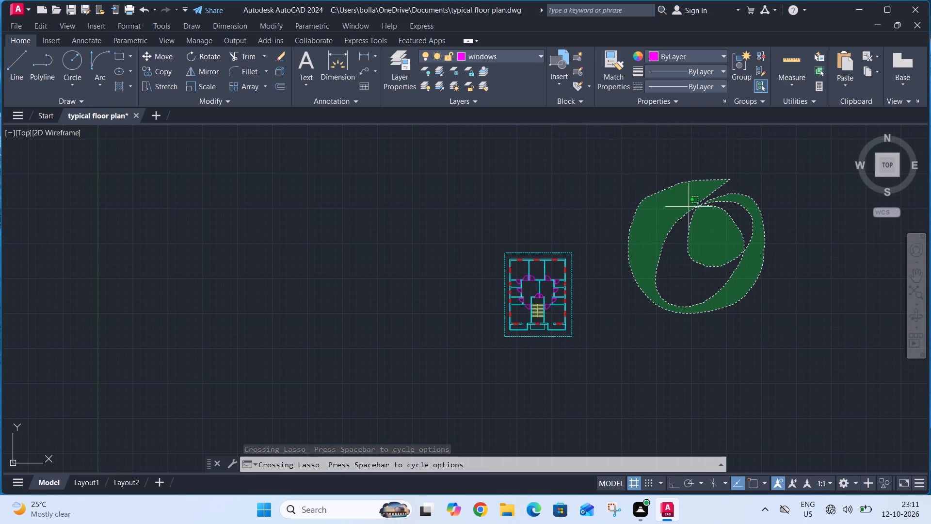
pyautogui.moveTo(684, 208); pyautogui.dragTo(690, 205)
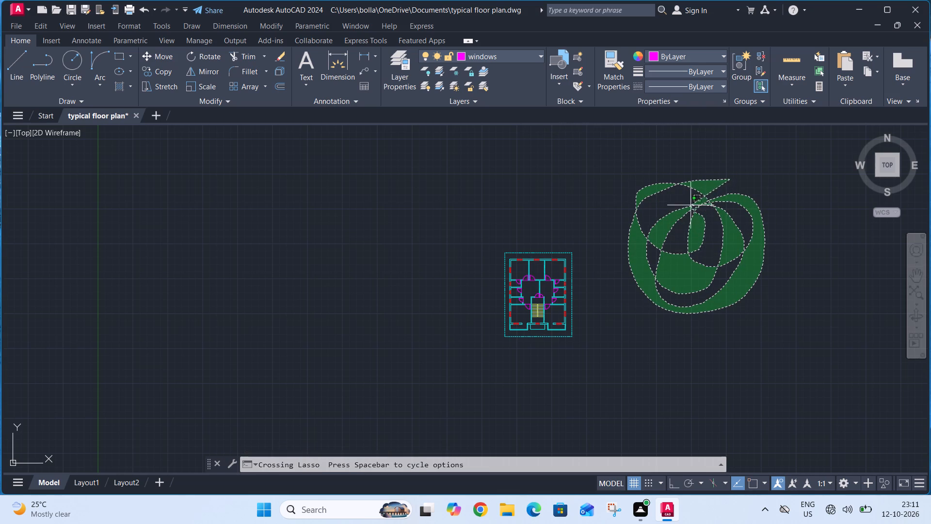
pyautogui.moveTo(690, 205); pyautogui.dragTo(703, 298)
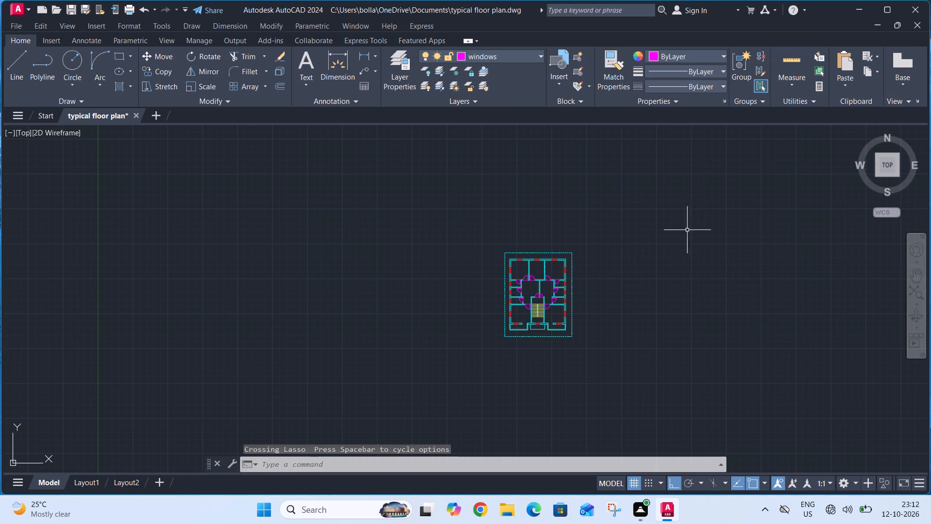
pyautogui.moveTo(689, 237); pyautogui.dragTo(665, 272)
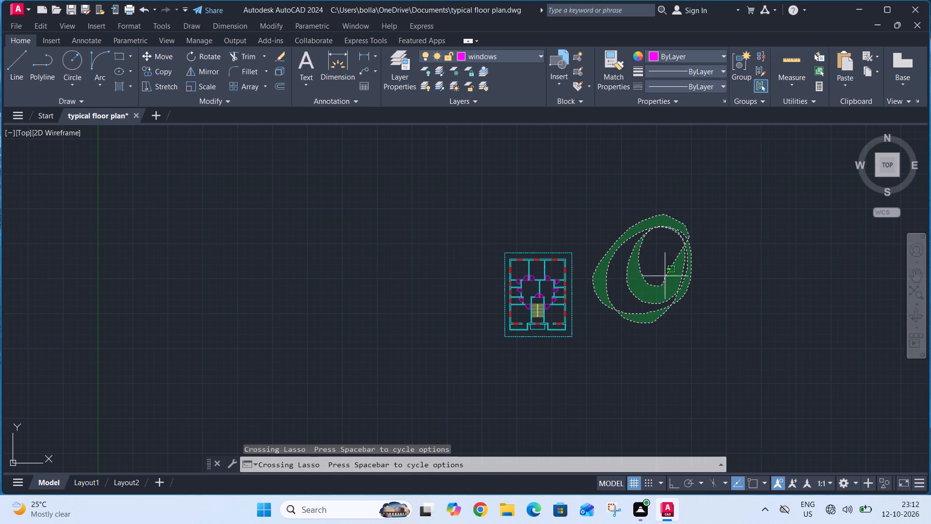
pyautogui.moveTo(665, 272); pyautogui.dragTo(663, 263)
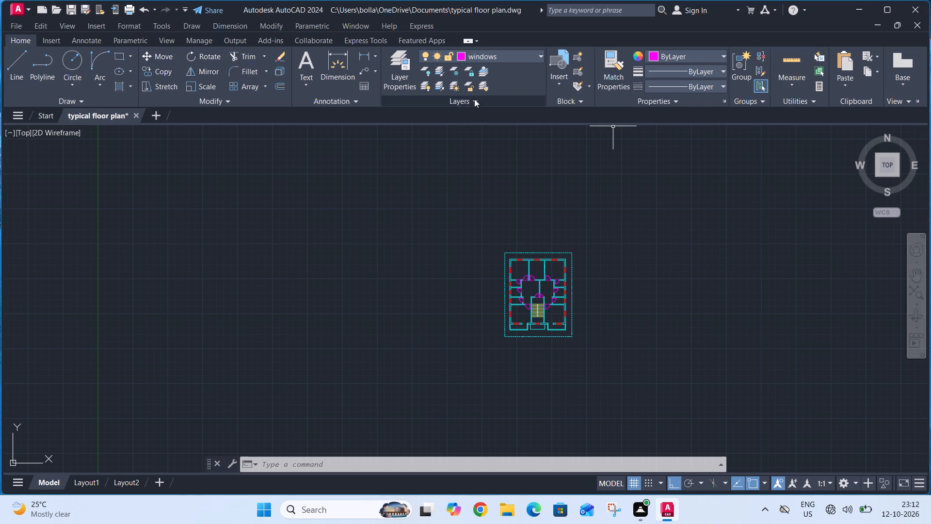
# On the text layer, place single-line text reading BED ROOM at rotation 0 in the plan's upper-left corner room.
pyautogui.click(527, 56)
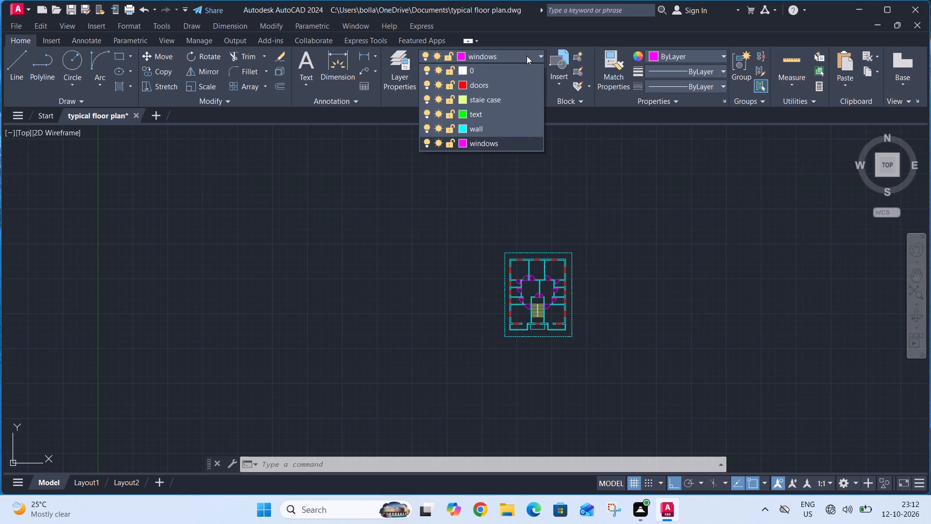
pyautogui.click(499, 114)
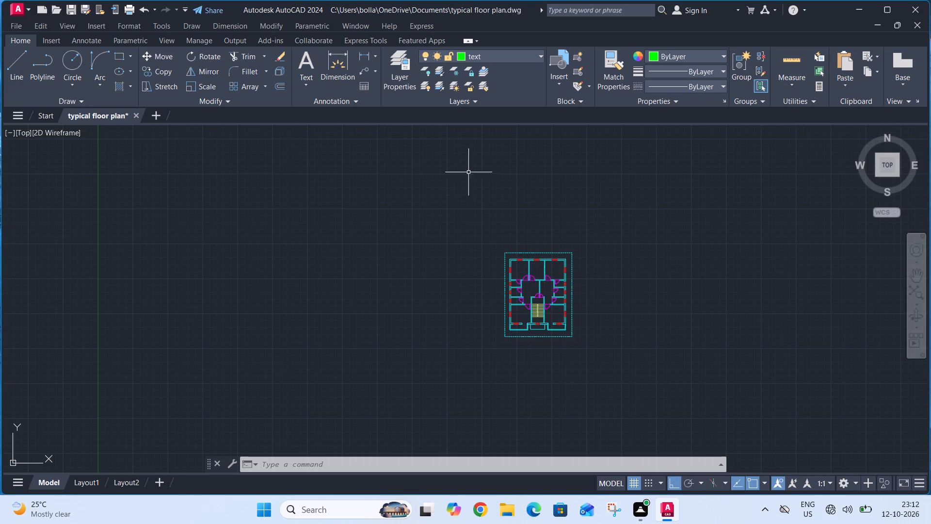
pyautogui.click(309, 89)
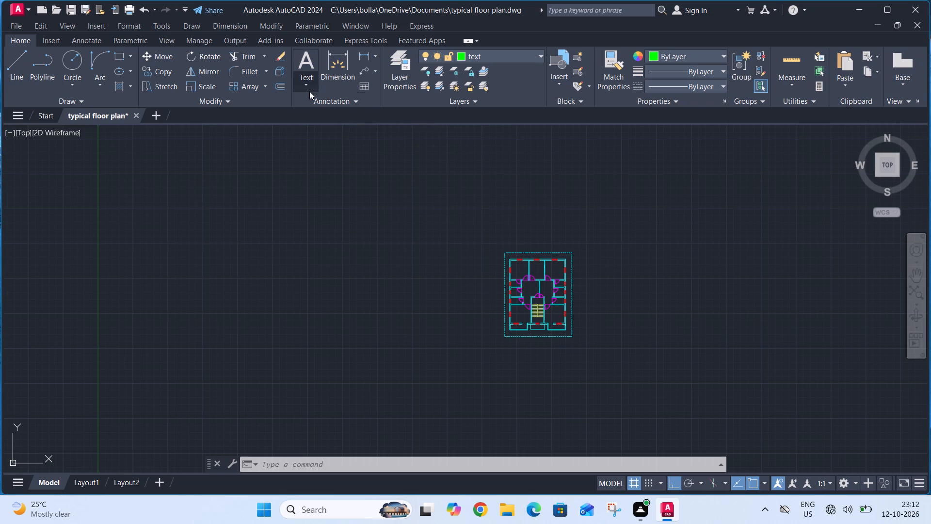
pyautogui.click(310, 131)
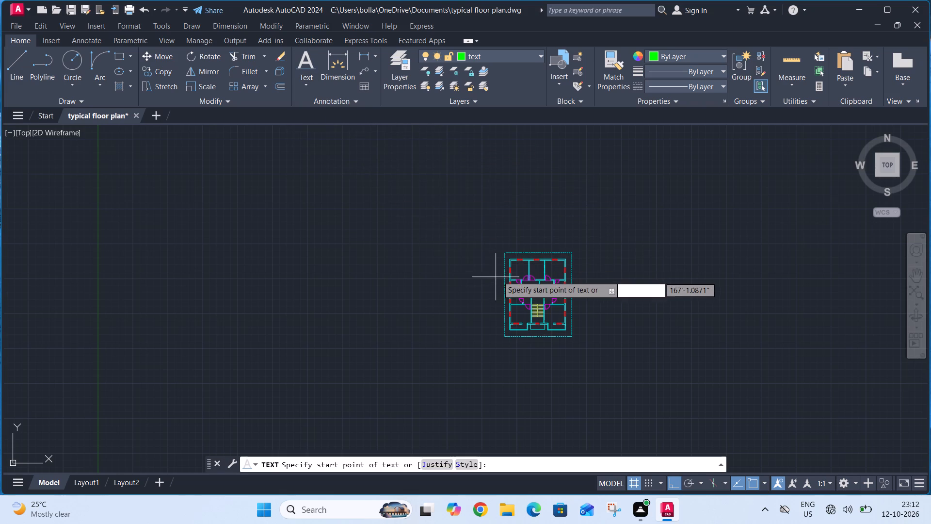
pyautogui.scroll(4, 502, 274)
pyautogui.moveTo(596, 261); pyautogui.dragTo(514, 284, button='middle')
pyautogui.scroll(1, 514, 284)
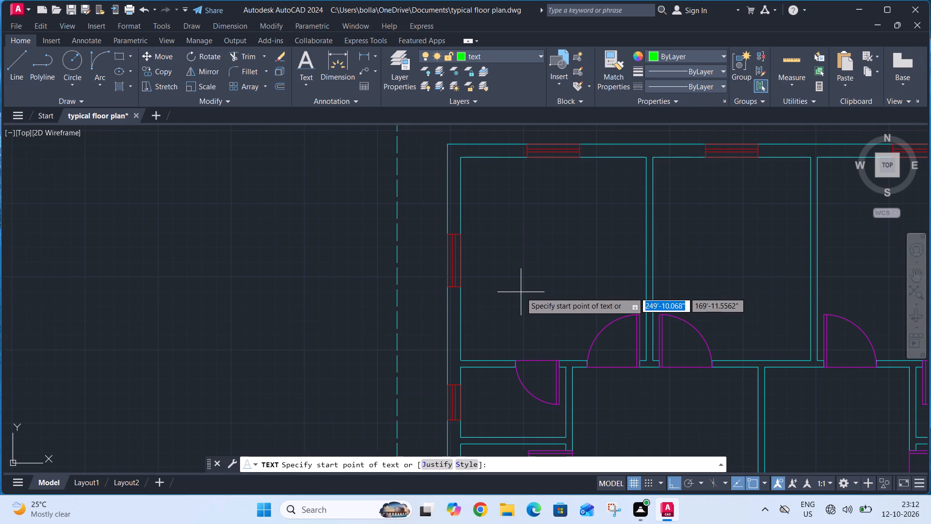
pyautogui.scroll(2, 521, 311)
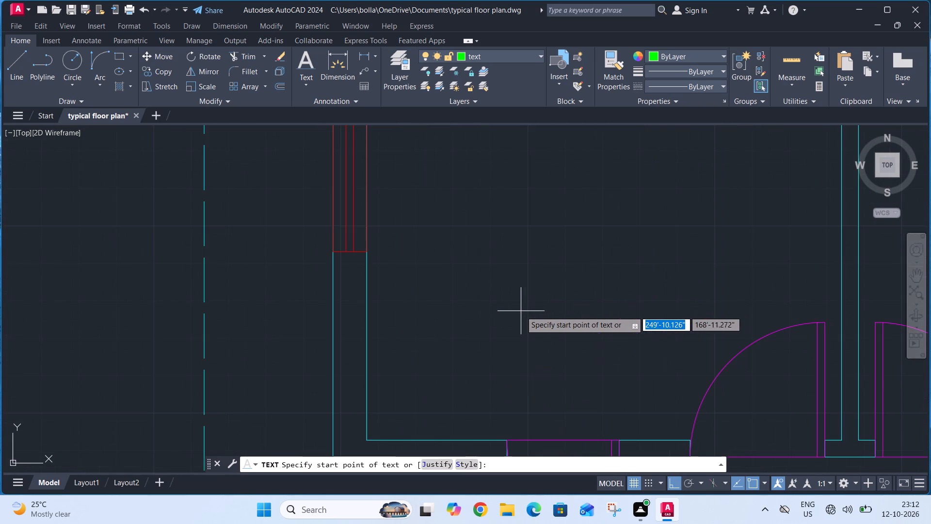
pyautogui.click(486, 305)
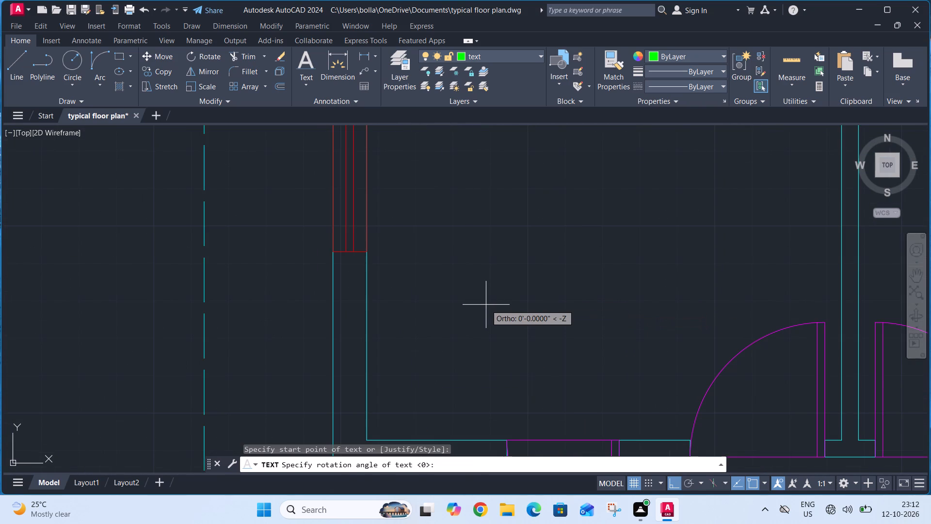
pyautogui.press('0')
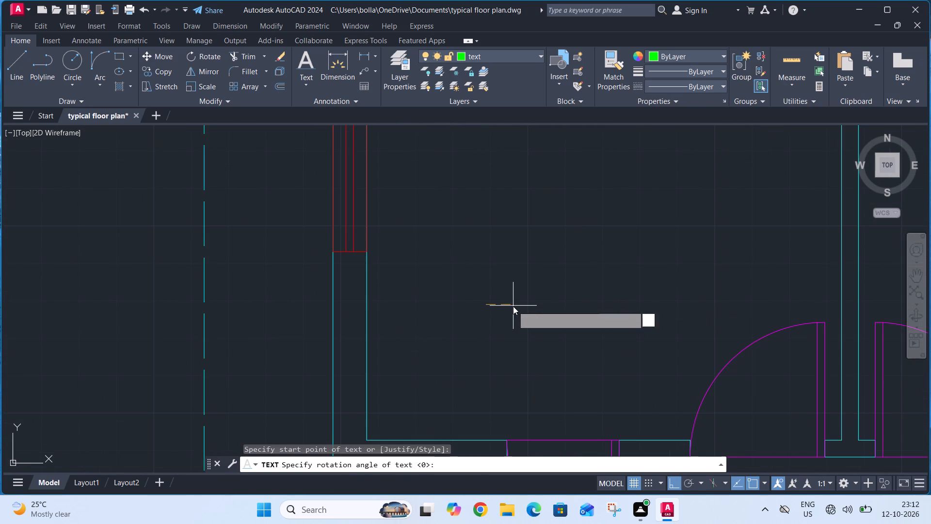
pyautogui.press('Return')
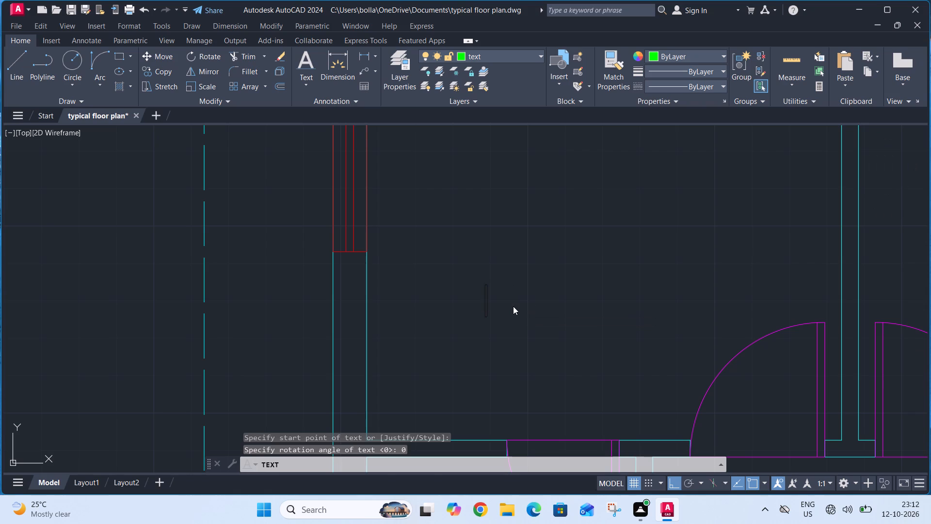
pyautogui.write('bed')
pyautogui.press('space')
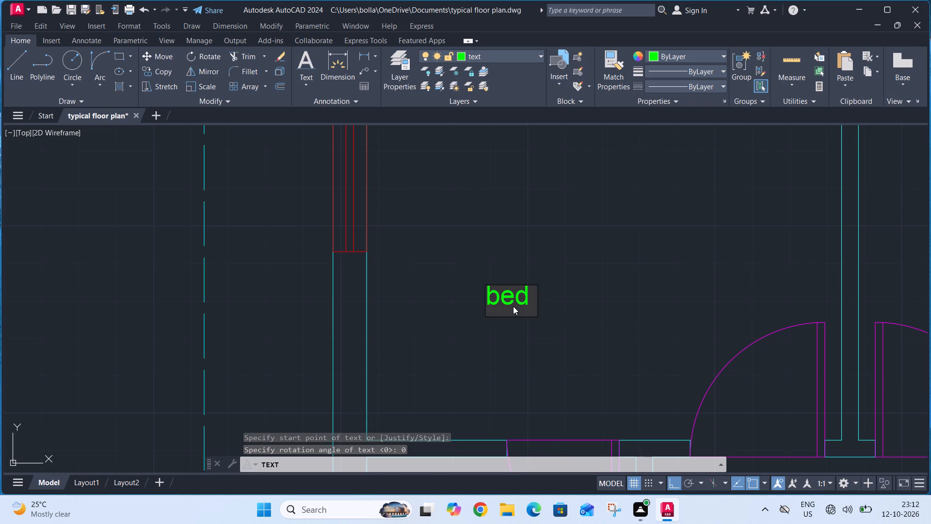
pyautogui.press('BackSpace')
pyautogui.press('BackSpace')
pyautogui.press('BackSpace')
pyautogui.press('BackSpace')
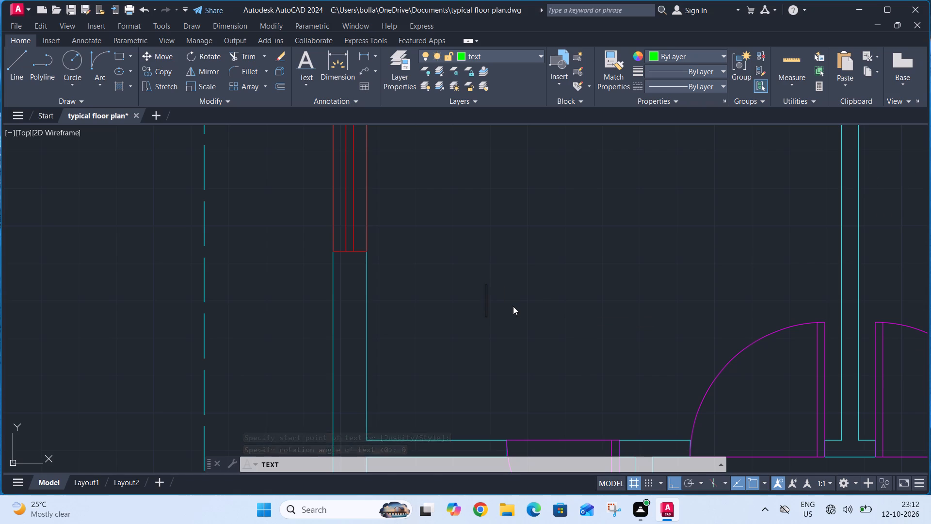
pyautogui.write('BED')
pyautogui.press('space')
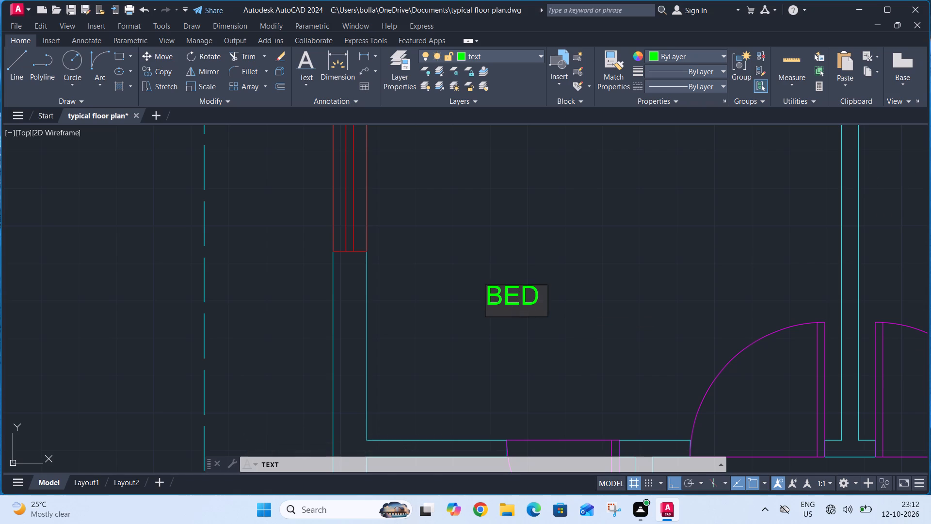
pyautogui.write('ROOM')
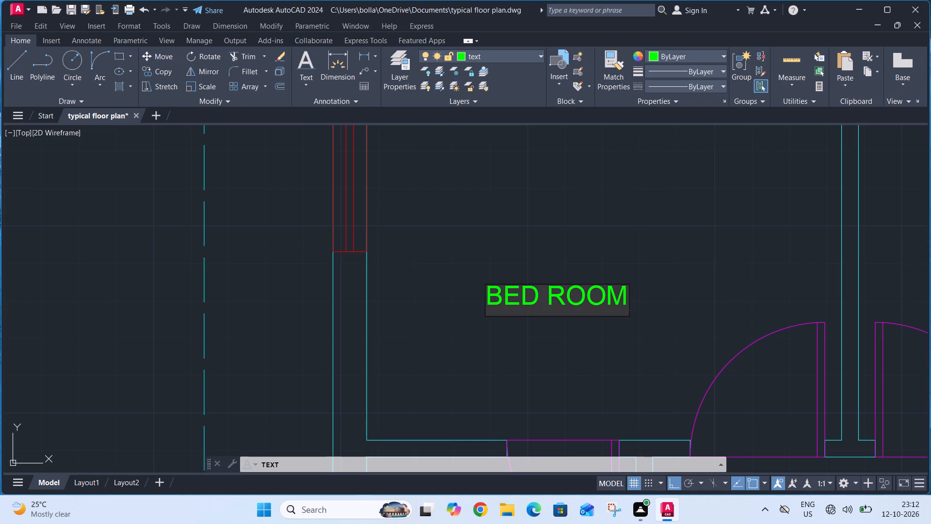
# Add the room size 10'7"X11'7" as a second line under the corner room's BED ROOM label.
pyautogui.press('Return')
pyautogui.write('10')
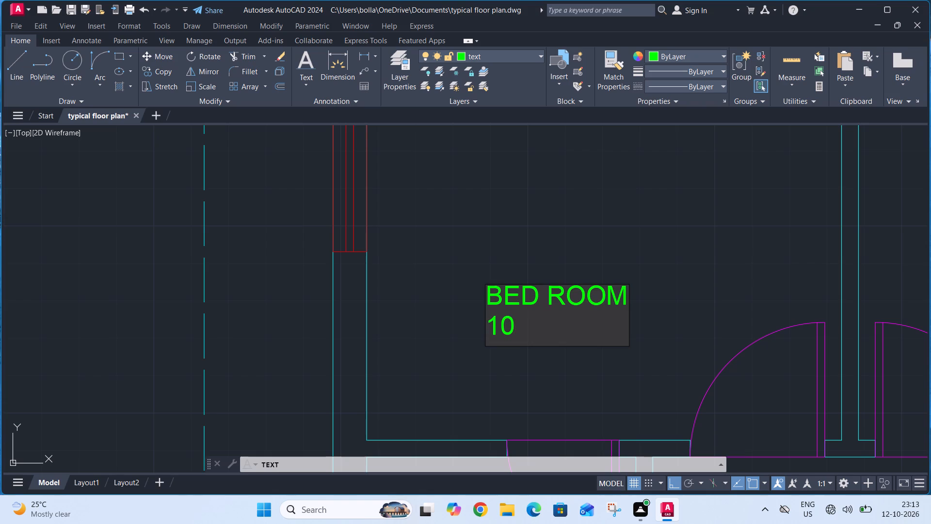
pyautogui.press("'")
pyautogui.write('7"')
pyautogui.press('x')
pyautogui.write('11\'7"')
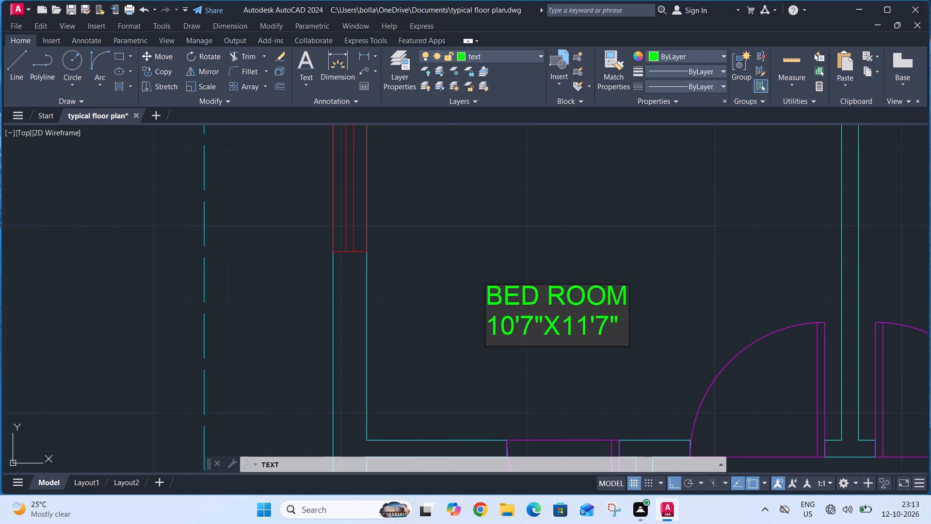
# Label the middle room of the plan's upper row BED ROOM, with the size 9'X11'7" on a second line.
pyautogui.scroll(-2, 515, 307)
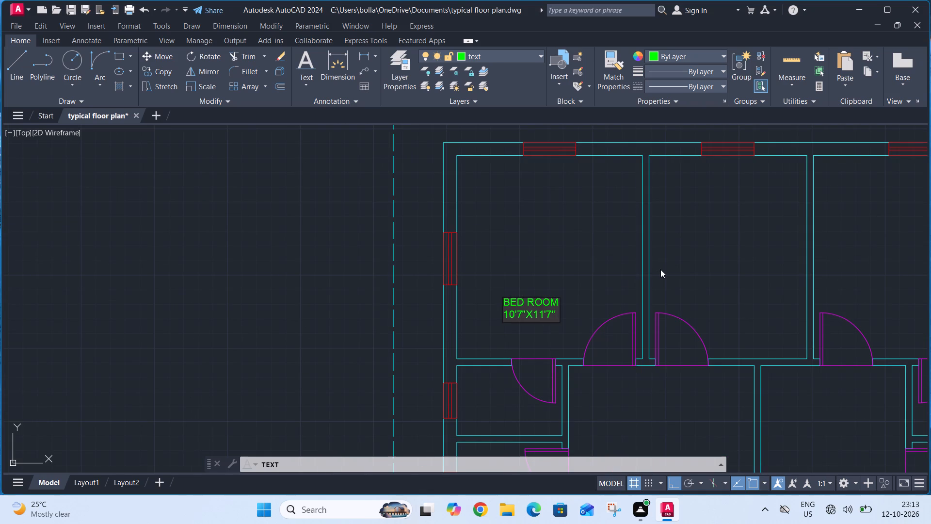
pyautogui.moveTo(726, 284); pyautogui.dragTo(690, 295, button='middle')
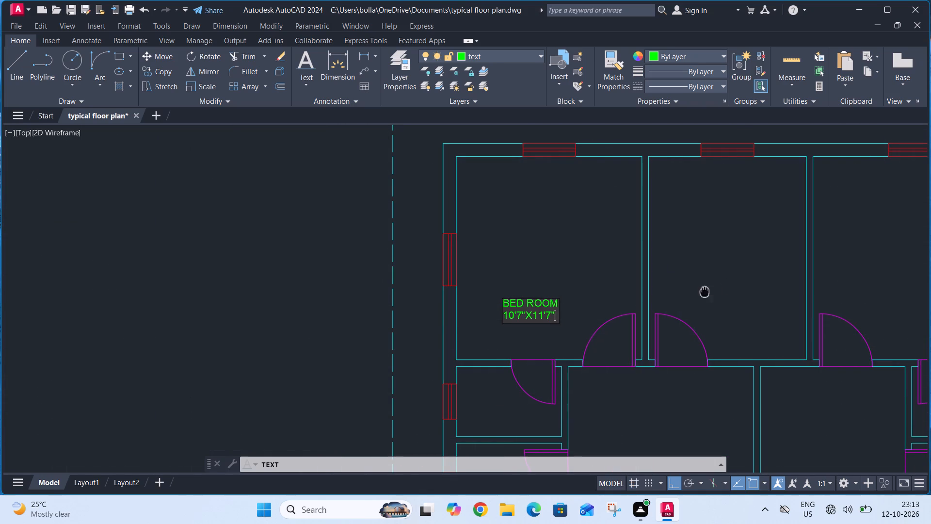
pyautogui.moveTo(690, 295); pyautogui.dragTo(658, 304, button='middle')
pyautogui.scroll(2, 650, 315)
pyautogui.click(650, 315)
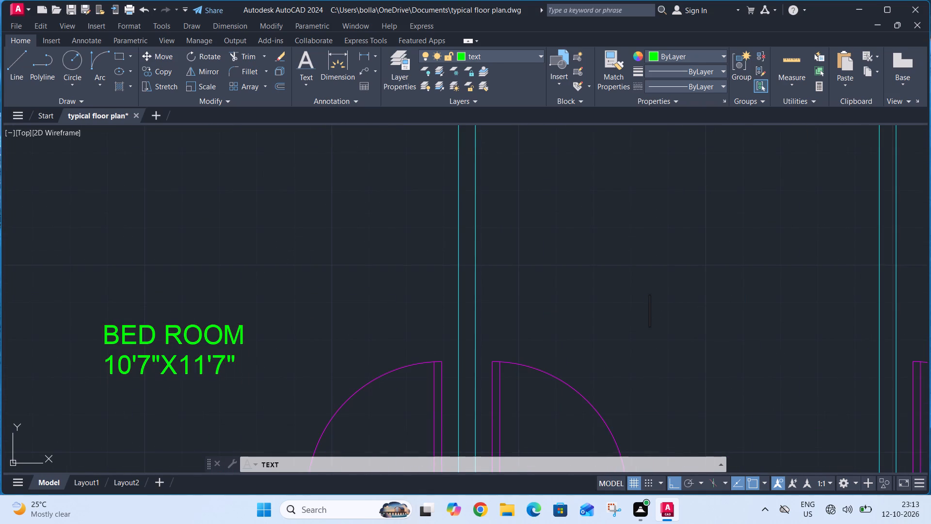
pyautogui.write('BED ROOM')
pyautogui.press('Return')
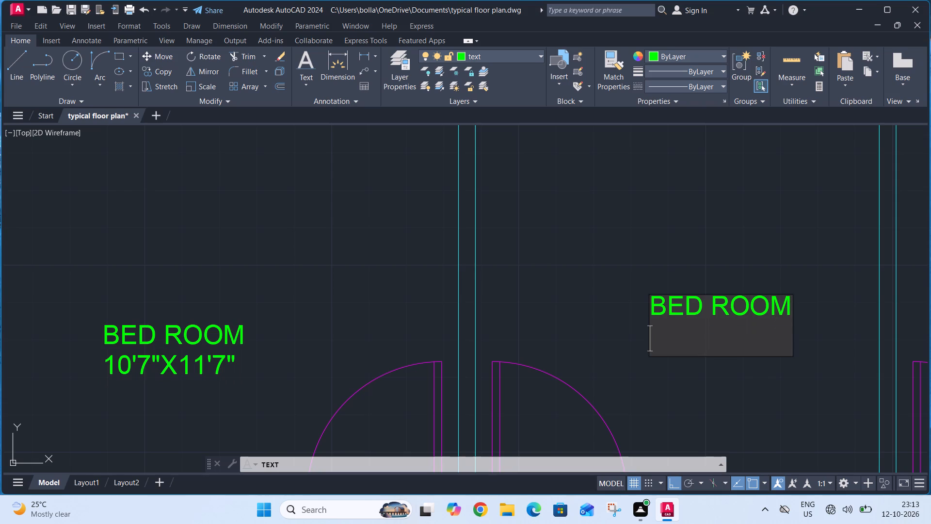
pyautogui.press('9')
pyautogui.write("'X")
pyautogui.write('11\'7"')
# Label the plan's upper-right corner room BED ROOM, with the size 11'7"X11'7" on a second line.
pyautogui.scroll(-3, 650, 315)
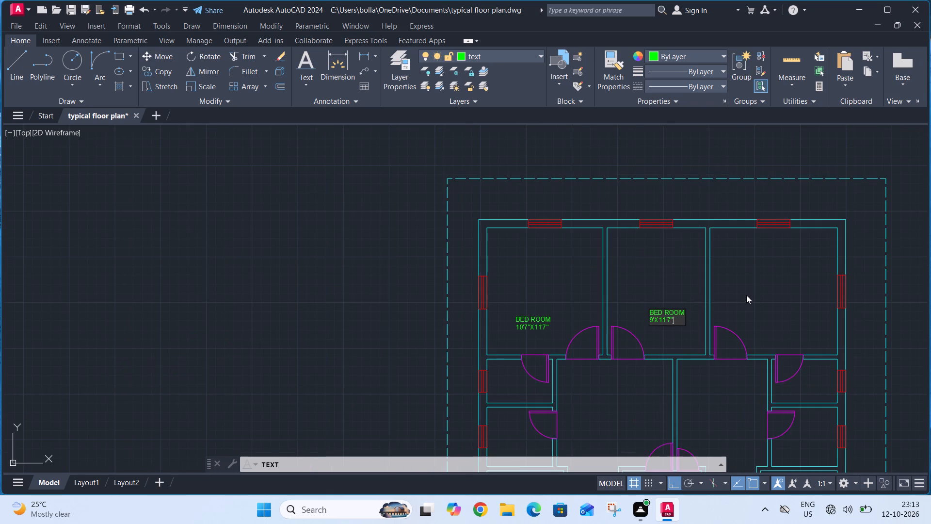
pyautogui.moveTo(746, 295); pyautogui.dragTo(653, 313, button='middle')
pyautogui.scroll(2, 668, 327)
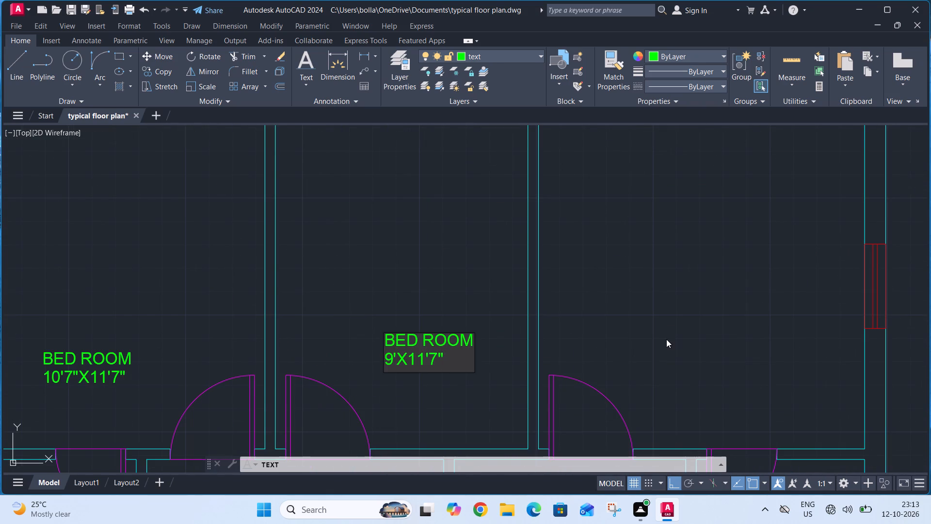
pyautogui.click(666, 339)
pyautogui.write('BED ROOM')
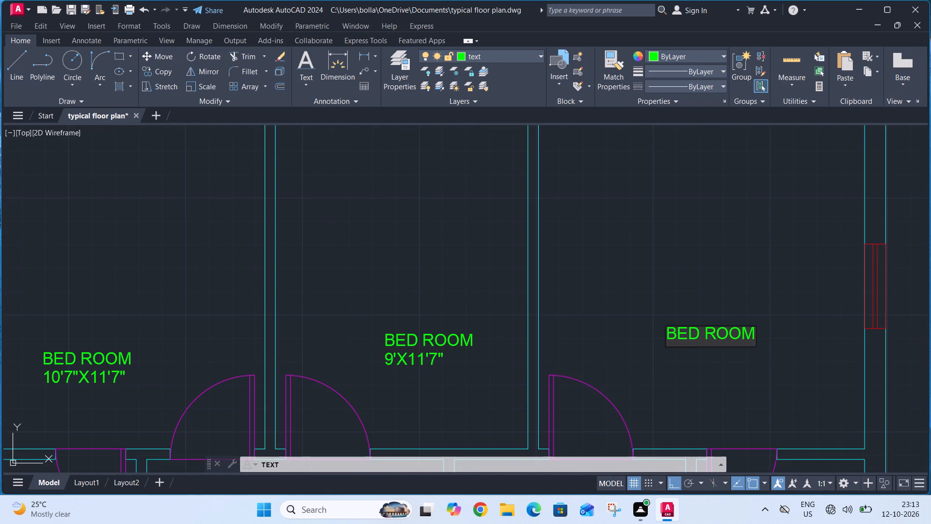
pyautogui.press('Return')
pyautogui.write('11\'7"')
pyautogui.press('x')
pyautogui.write('11\'7"')
# Label the small room directly below the upper-left bedroom STORE, with the size 6'X4' on a second line.
pyautogui.scroll(-4, 665, 311)
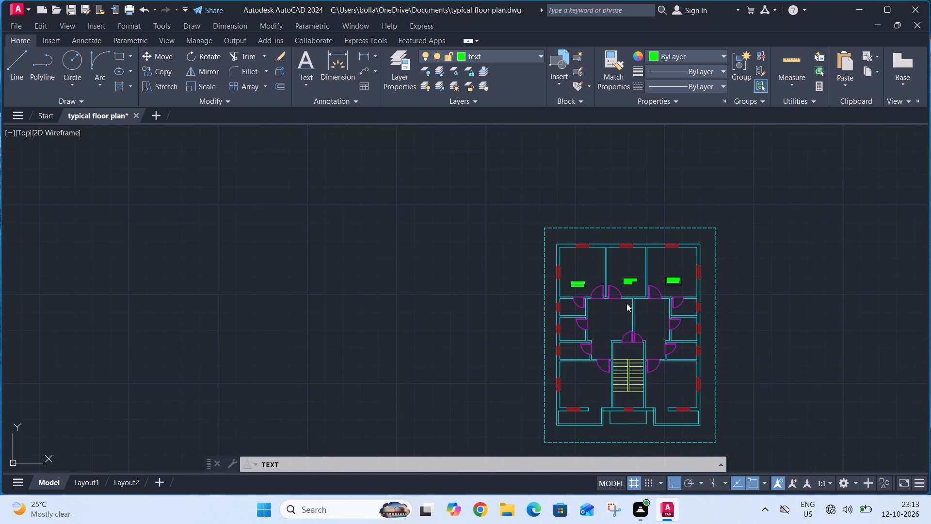
pyautogui.scroll(4, 564, 310)
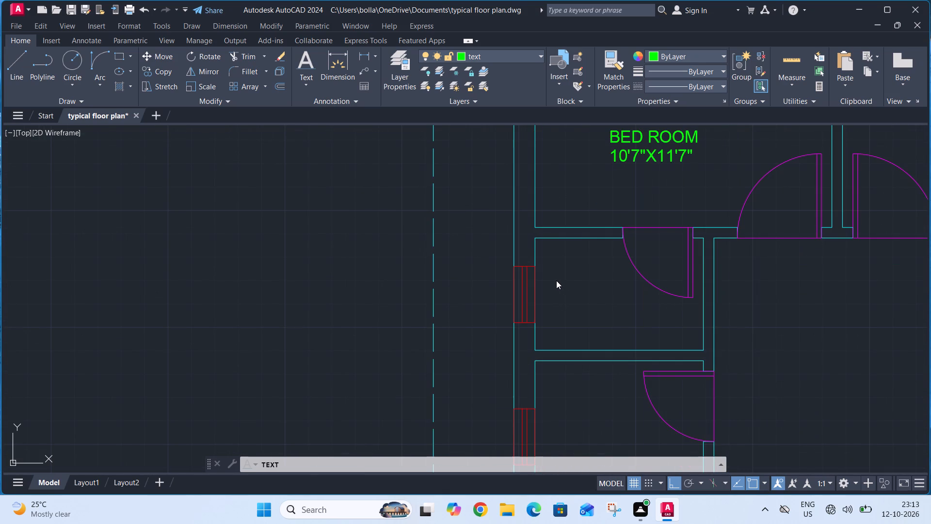
pyautogui.click(556, 280)
pyautogui.write('STORE')
pyautogui.press('Return')
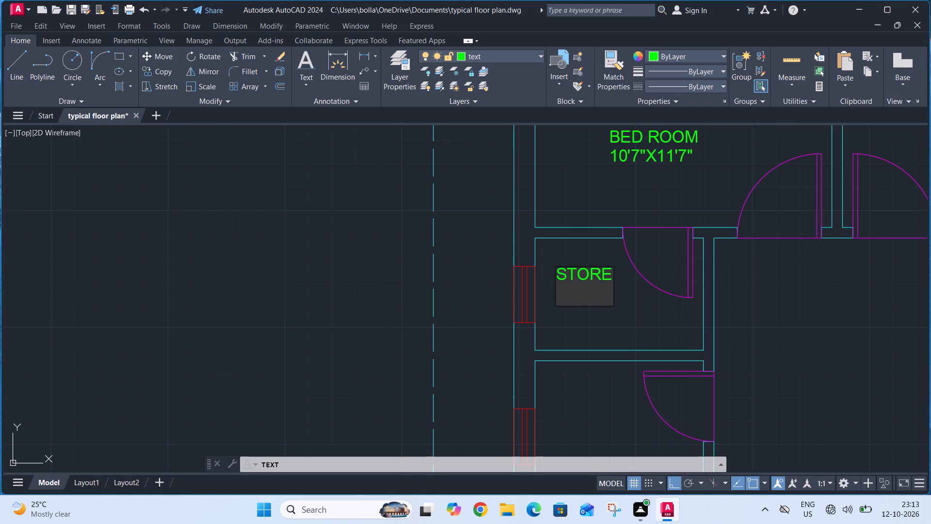
pyautogui.write("6'")
pyautogui.write("X4'")
# Label the room directly below the left-hand store KITCHEN, with the size 6'X5'5" on a second line.
pyautogui.scroll(-2, 557, 281)
pyautogui.scroll(3, 566, 339)
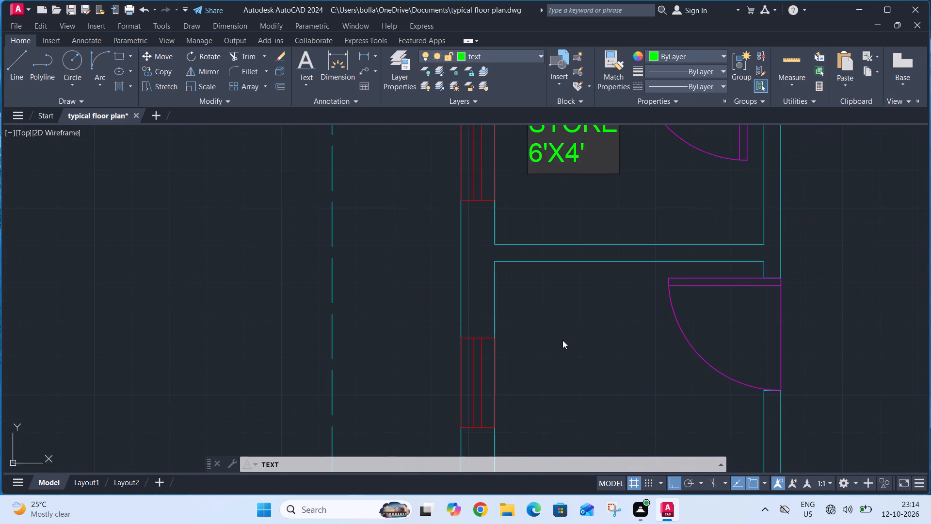
pyautogui.scroll(-2, 567, 349)
pyautogui.scroll(2, 549, 336)
pyautogui.click(548, 329)
pyautogui.press('k')
pyautogui.write('ITCHE')
pyautogui.press('n')
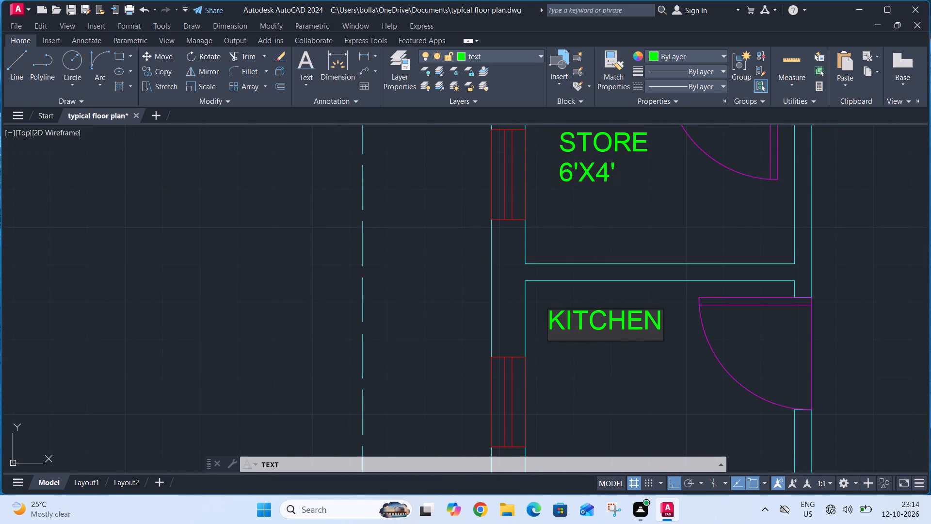
pyautogui.press('Return')
pyautogui.press('6')
pyautogui.write("'X")
pyautogui.write('5.5"')
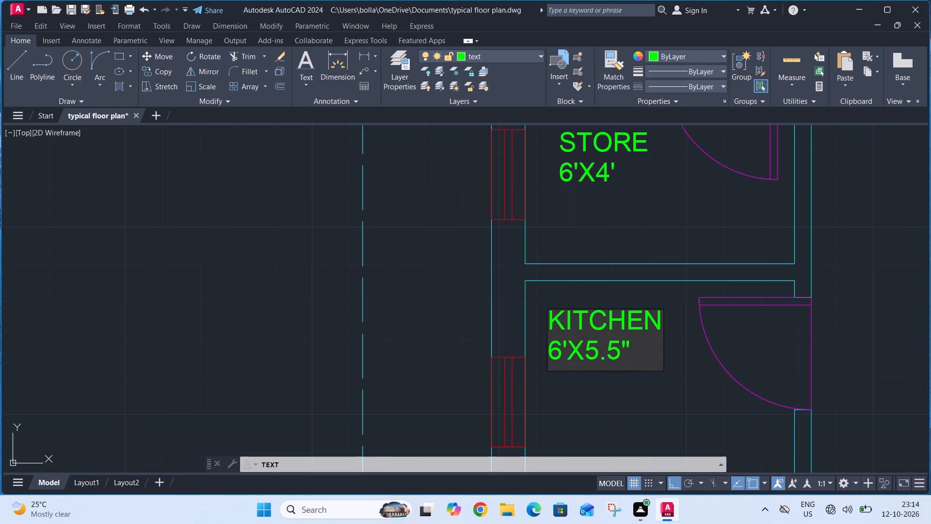
pyautogui.press('BackSpace')
pyautogui.press('BackSpace')
pyautogui.press('BackSpace')
pyautogui.write('\'5"')
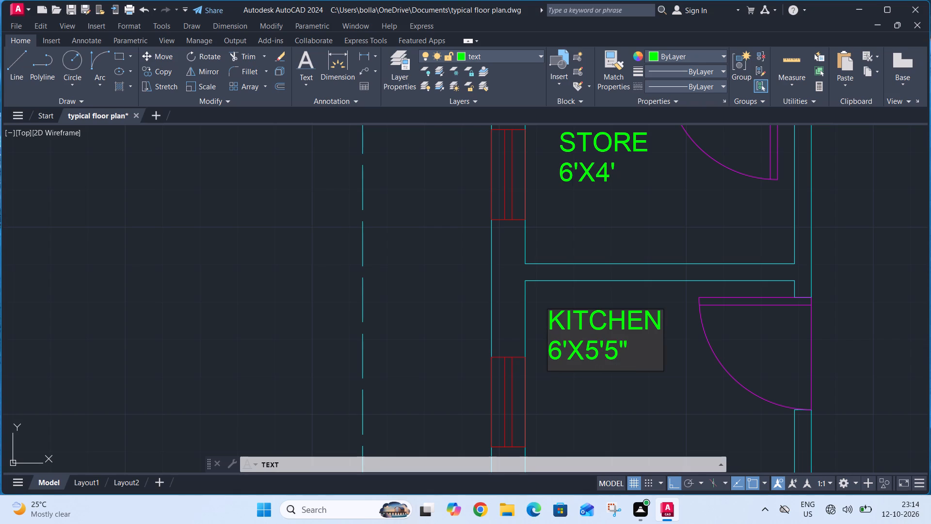
# Label the room directly below the left-hand kitchen TOILET, with the size 7'X4' on a second line.
pyautogui.scroll(-2, 549, 330)
pyautogui.scroll(-1, 563, 387)
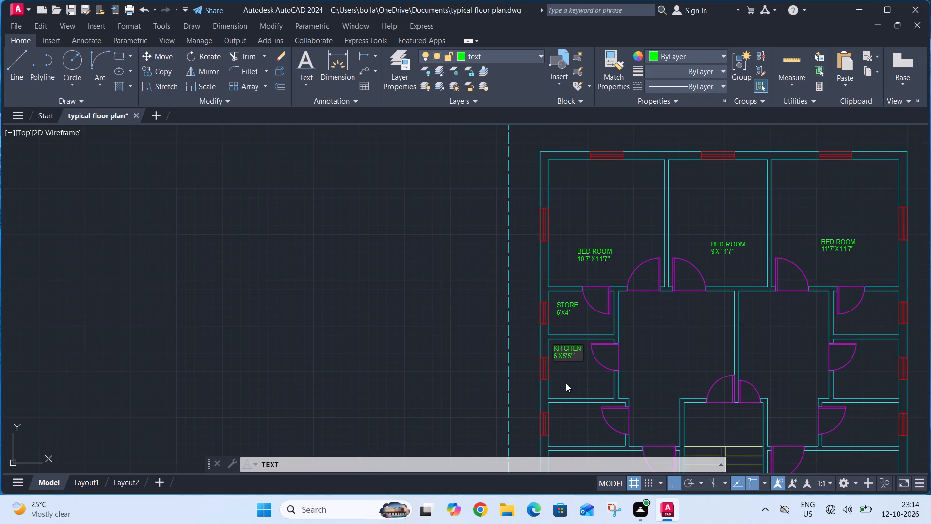
pyautogui.moveTo(569, 412); pyautogui.dragTo(558, 374, button='middle')
pyautogui.scroll(3, 555, 379)
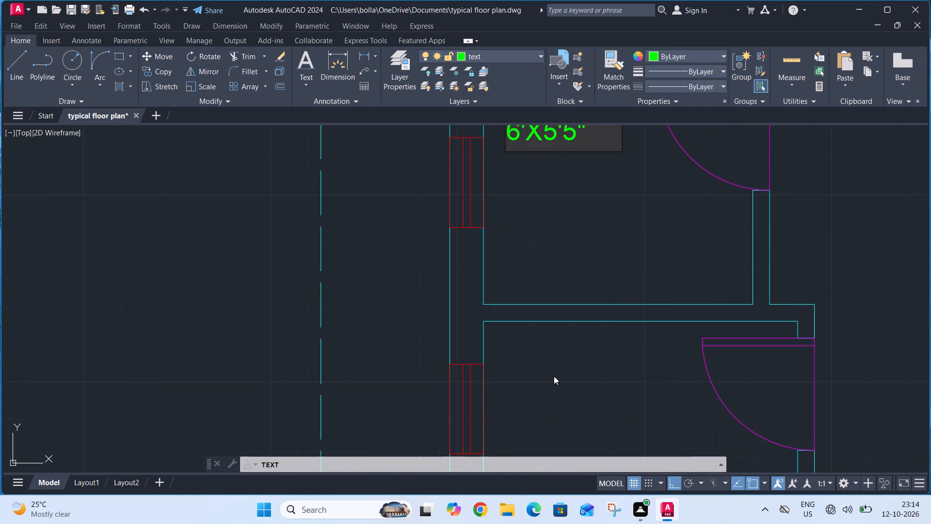
pyautogui.click(551, 377)
pyautogui.write('T[')
pyautogui.press('BackSpace')
pyautogui.write('OILET')
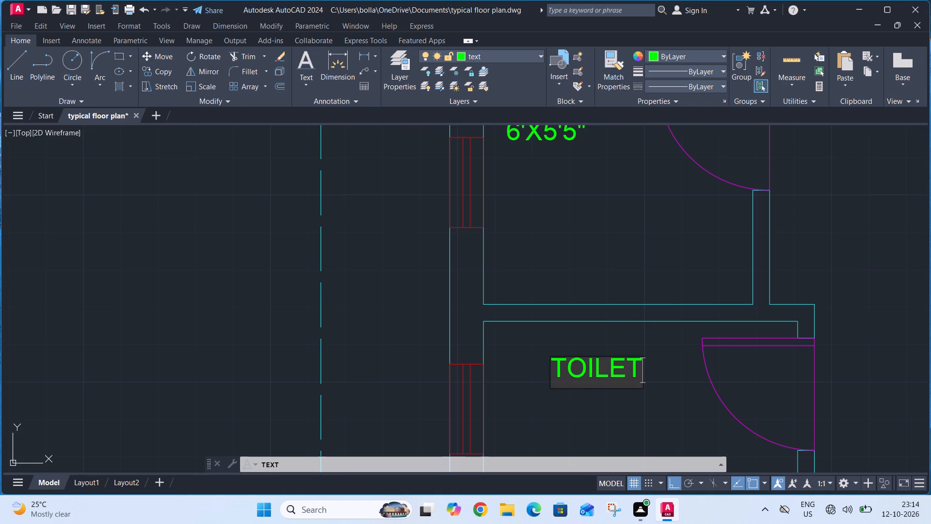
pyautogui.press('Return')
pyautogui.write("7'")
pyautogui.press('x')
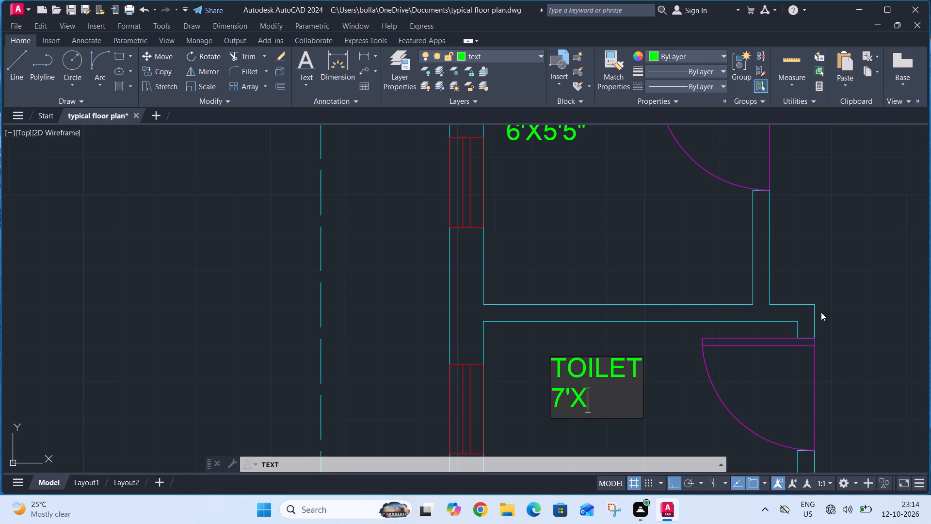
pyautogui.write("4'")
# Label the large room below the left-hand toilet, beside the staircase, DRAWING ROOM, with the size 12'X10' on a second line.
pyautogui.scroll(-3, 820, 295)
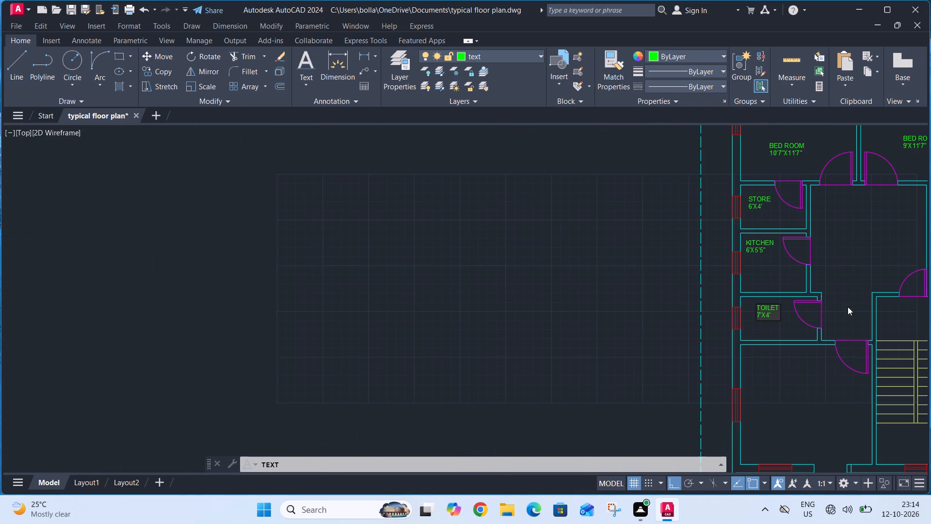
pyautogui.moveTo(830, 377); pyautogui.dragTo(758, 374, button='middle')
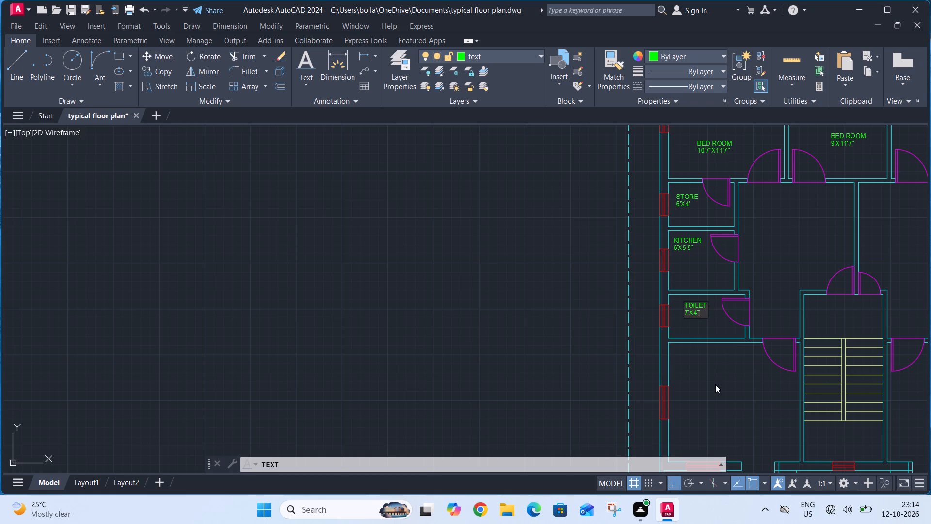
pyautogui.moveTo(717, 397); pyautogui.dragTo(709, 383, button='middle')
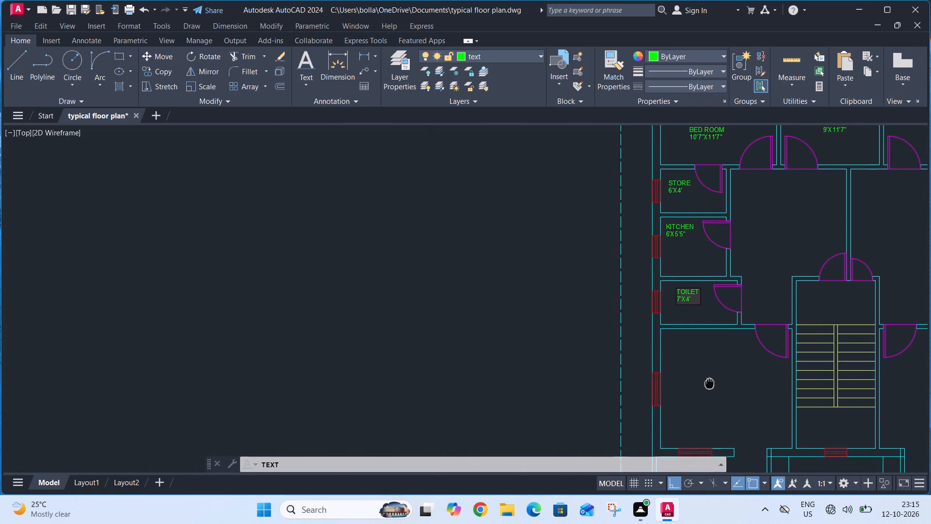
pyautogui.moveTo(709, 383); pyautogui.dragTo(709, 380, button='middle')
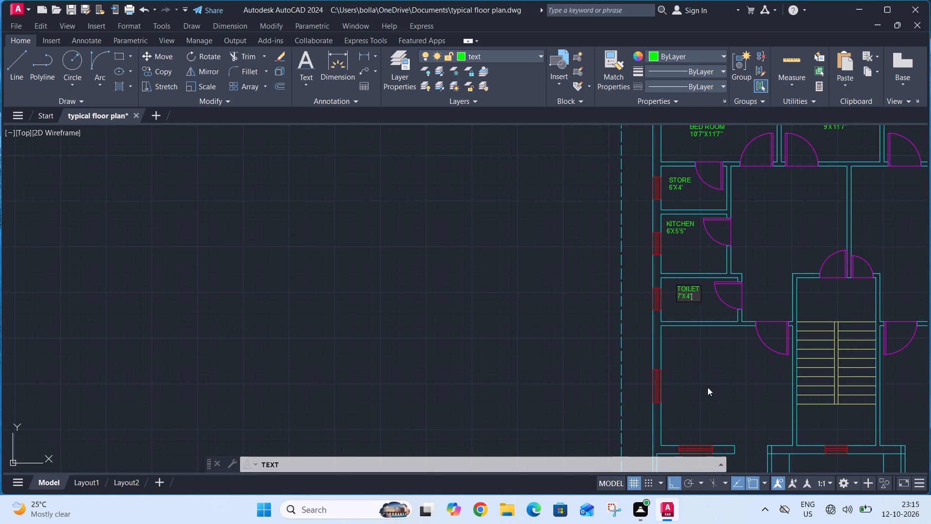
pyautogui.scroll(1, 690, 387)
pyautogui.click(690, 386)
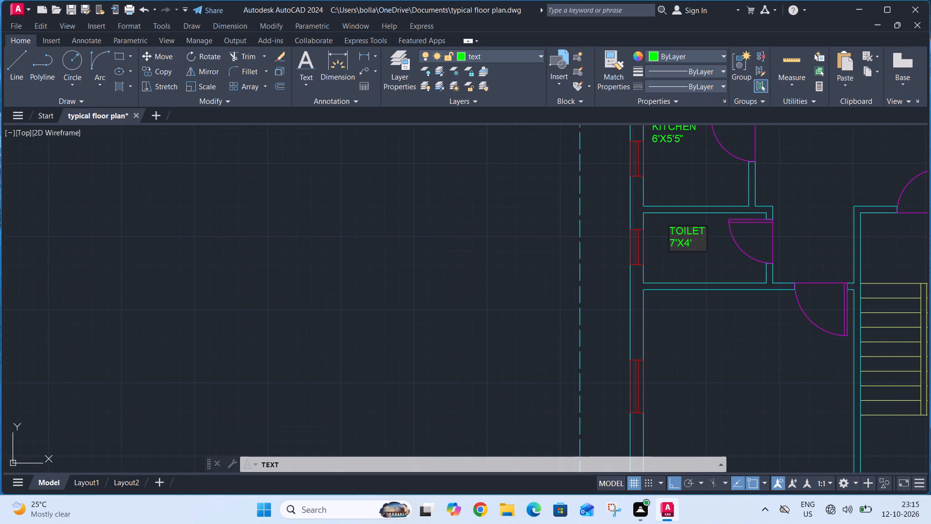
pyautogui.write('DR')
pyautogui.write('AWING')
pyautogui.press('space')
pyautogui.write('ROOM')
pyautogui.press('Return')
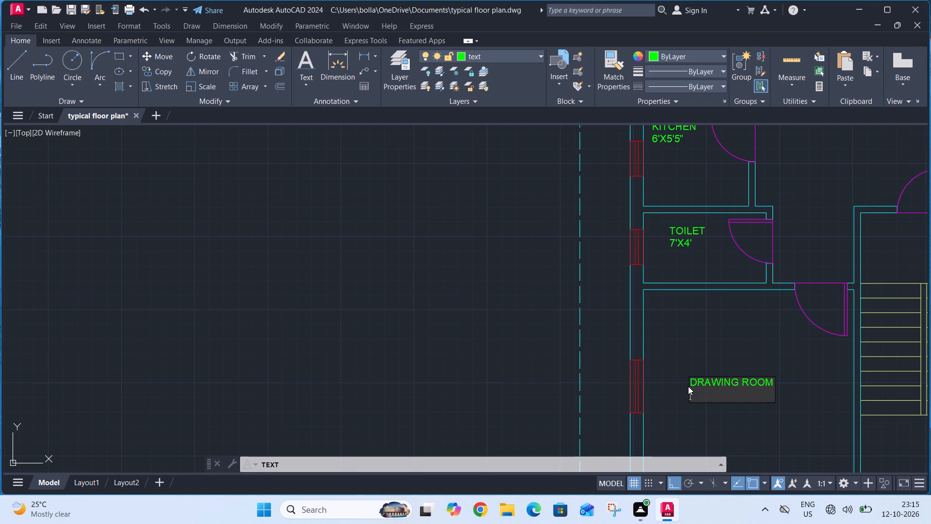
pyautogui.write("12'")
pyautogui.write('X11')
pyautogui.press('BackSpace')
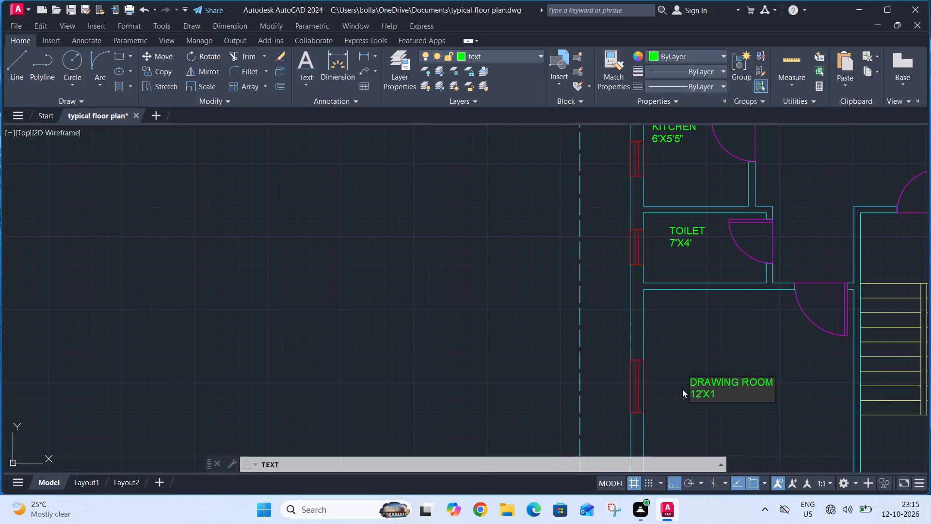
pyautogui.press('0')
pyautogui.press("'")
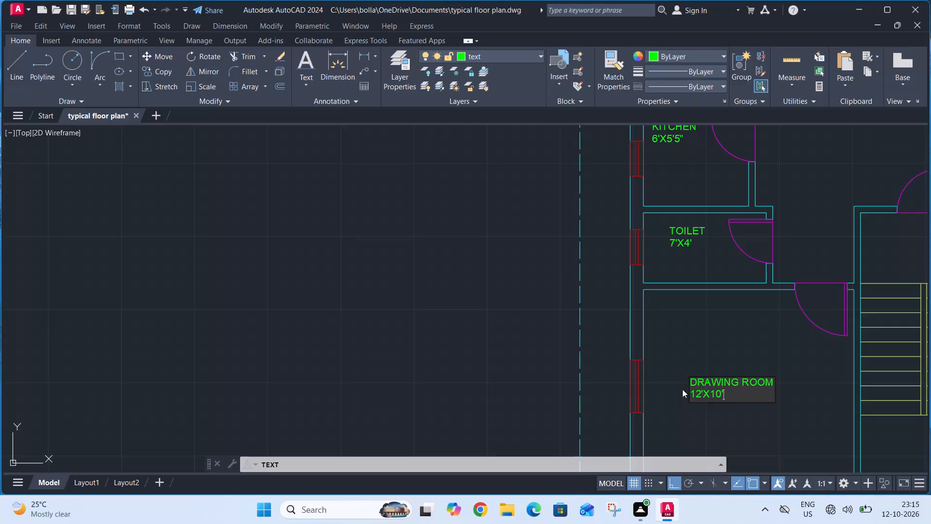
# Complete the size line of the left-hand DRAWING ROOM label so it reads 12'X10'7".
pyautogui.write('7"')
# Label the space above the stair flights STAIR CASE, with the size 7'2"X15'4" on a second line.
pyautogui.scroll(-3, 697, 389)
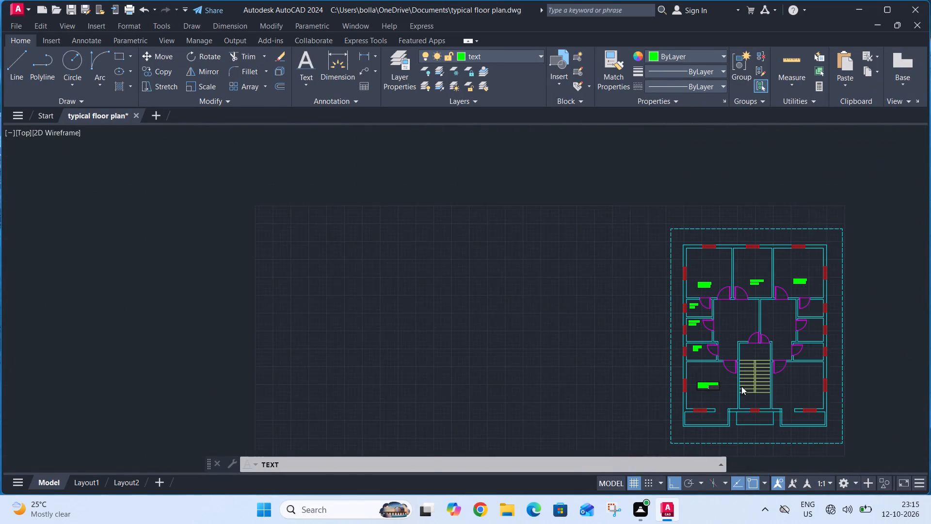
pyautogui.moveTo(774, 390); pyautogui.dragTo(676, 395, button='middle')
pyautogui.scroll(1, 629, 344)
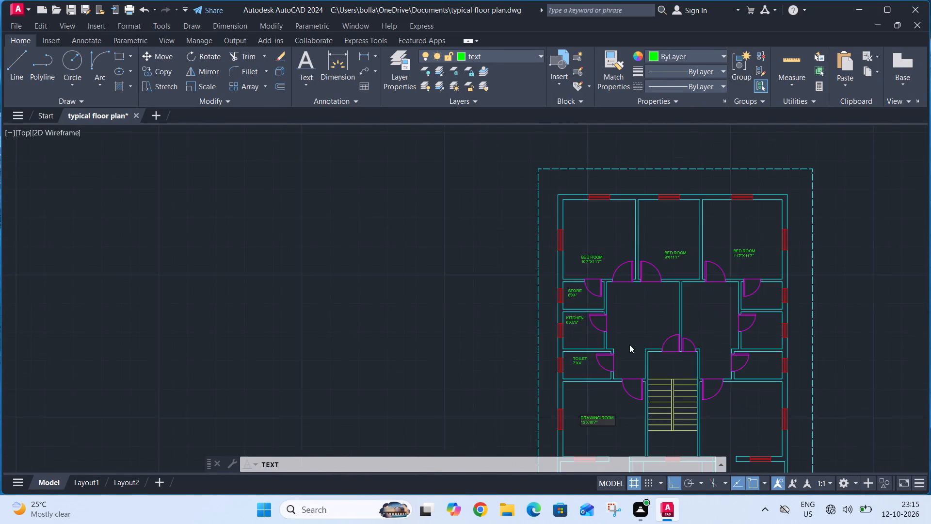
pyautogui.scroll(4, 629, 344)
pyautogui.scroll(-2, 621, 284)
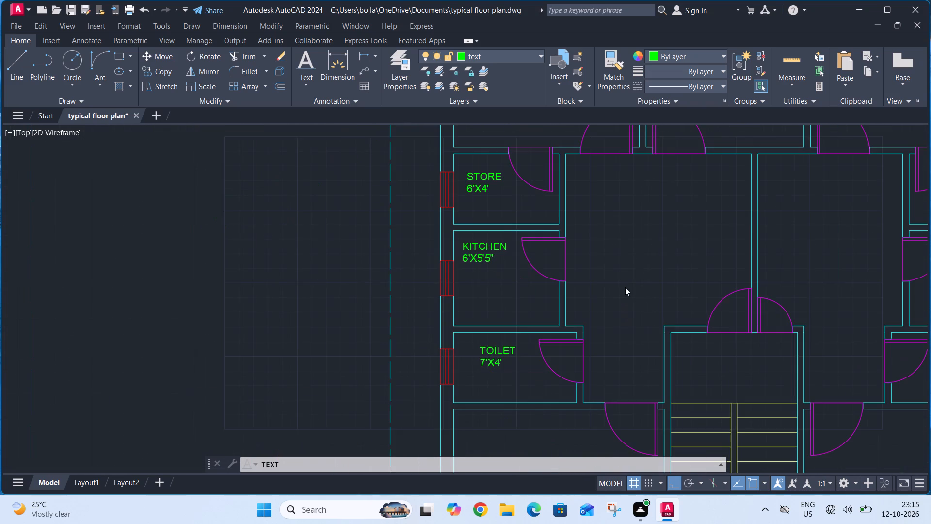
pyautogui.moveTo(696, 345); pyautogui.dragTo(627, 330, button='middle')
pyautogui.scroll(1, 630, 339)
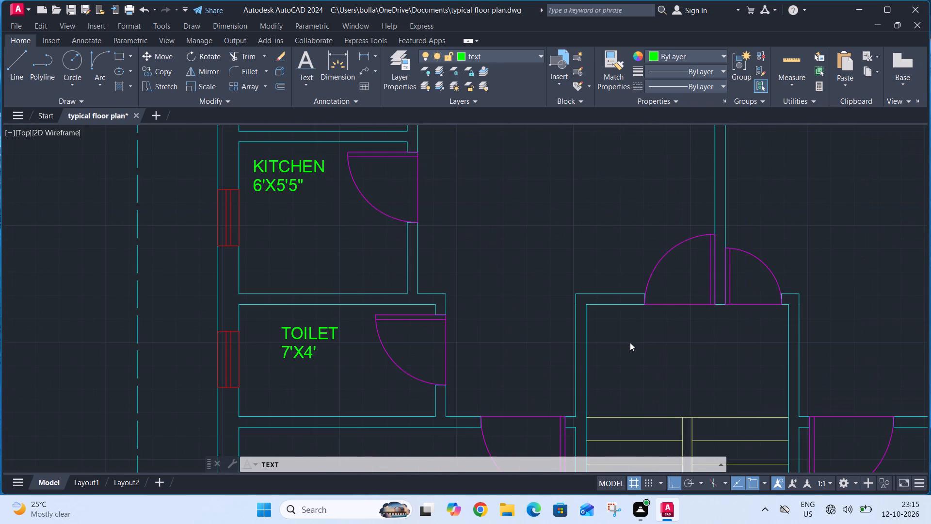
pyautogui.click(630, 343)
pyautogui.write('STA')
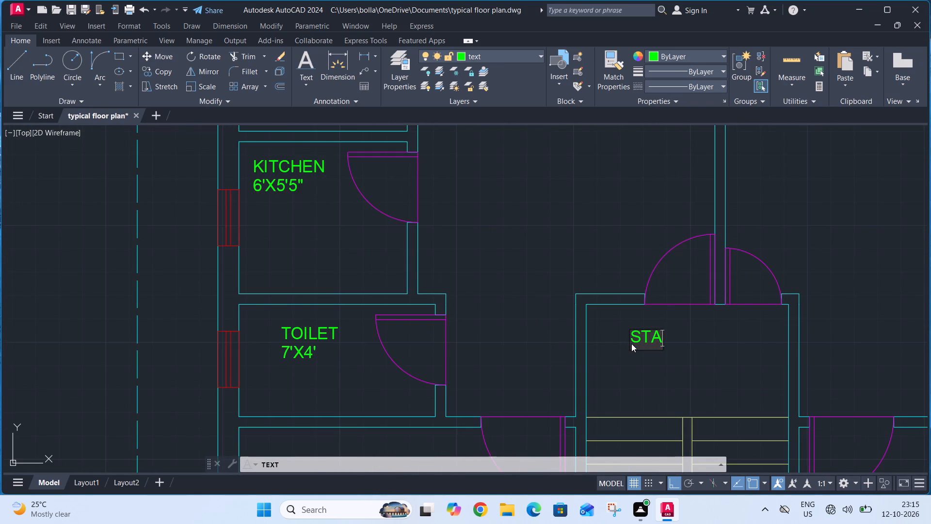
pyautogui.write('IR')
pyautogui.press('space')
pyautogui.write('CASE')
pyautogui.press('Return')
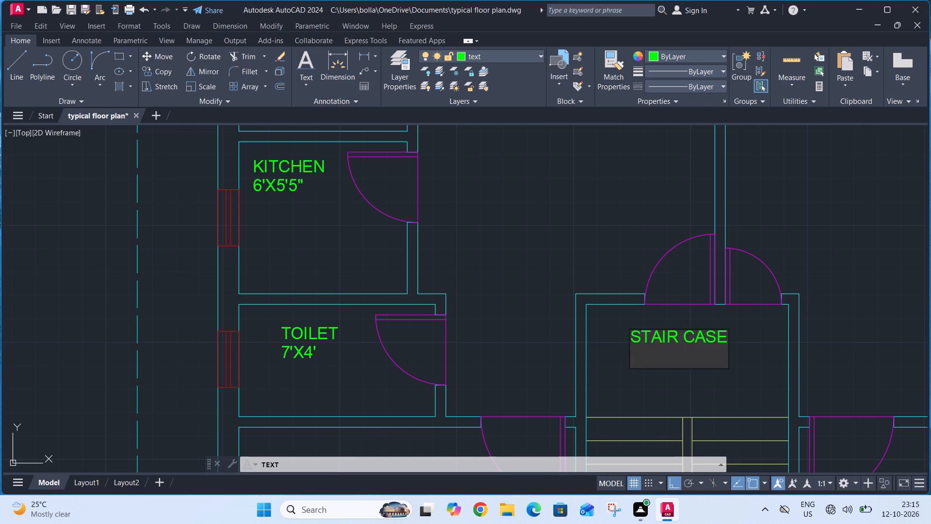
pyautogui.write('7\'2"')
pyautogui.press('x')
pyautogui.write('15\'4"')
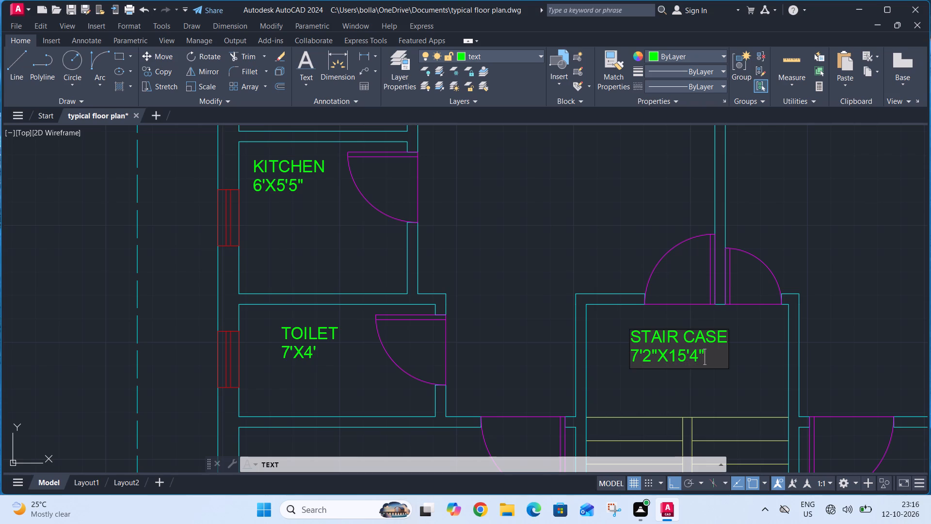
# Label the large room on the right of the staircase DRAWING ROOM, with the size 12'X10'11" on a second line.
pyautogui.scroll(-3, 630, 326)
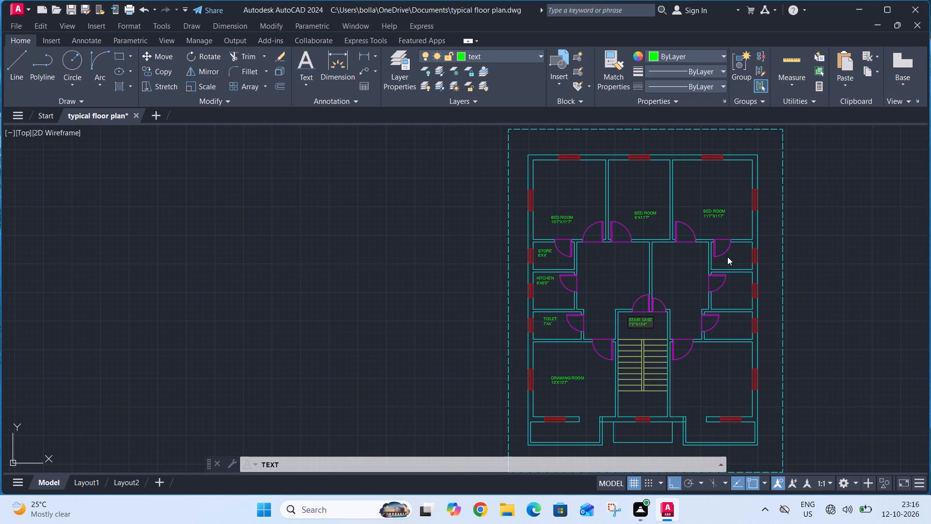
pyautogui.scroll(1, 728, 255)
pyautogui.moveTo(728, 255); pyautogui.dragTo(666, 281, button='middle')
pyautogui.scroll(1, 666, 284)
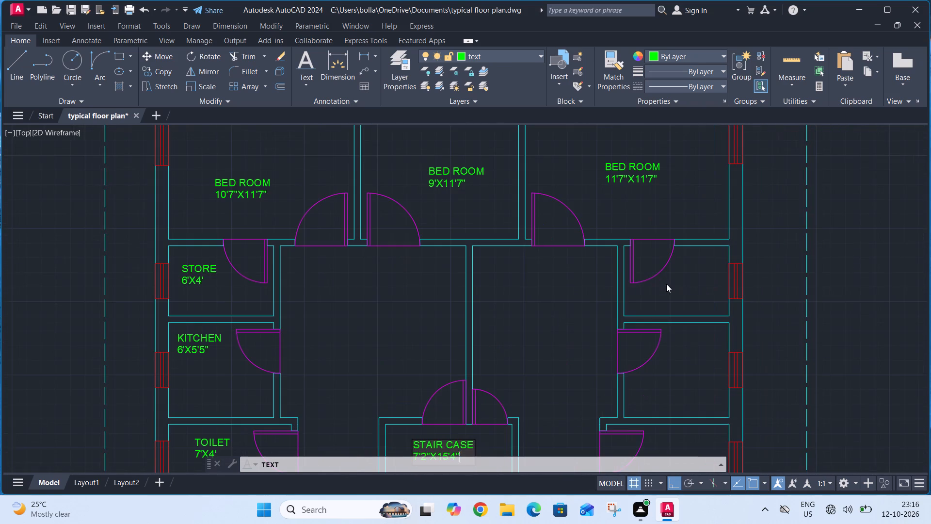
pyautogui.scroll(-3, 670, 266)
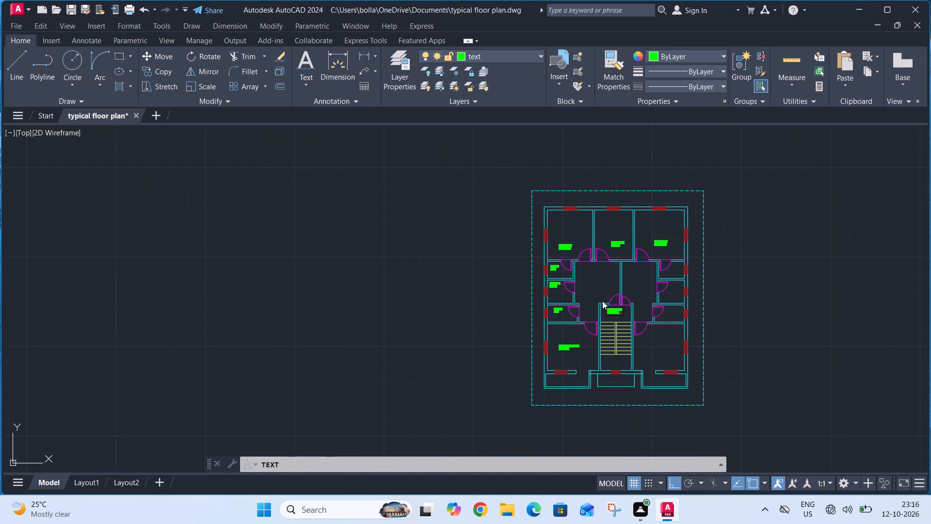
pyautogui.scroll(2, 584, 295)
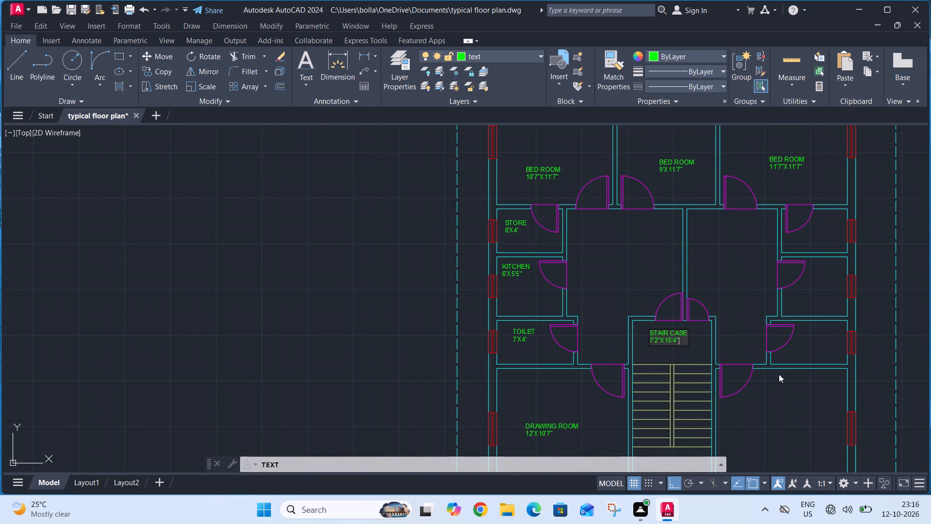
pyautogui.moveTo(789, 385); pyautogui.dragTo(706, 361, button='middle')
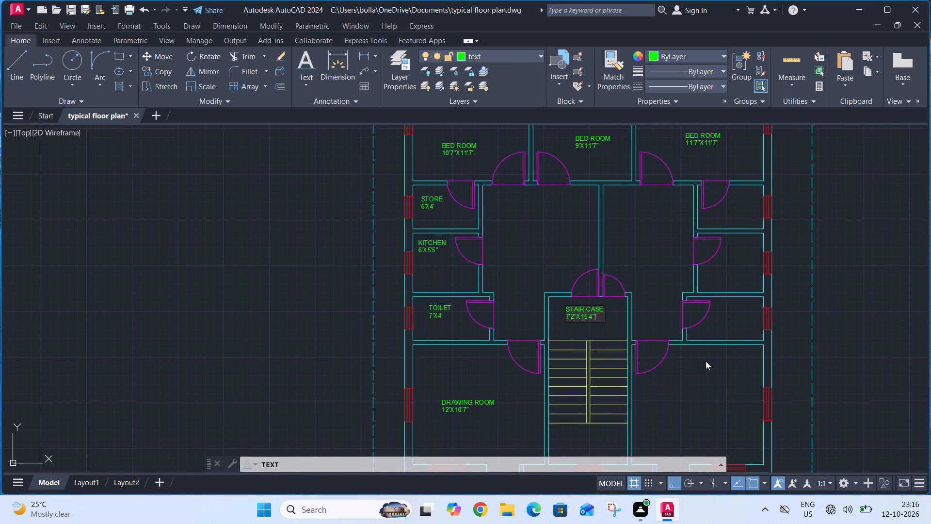
pyautogui.click(676, 407)
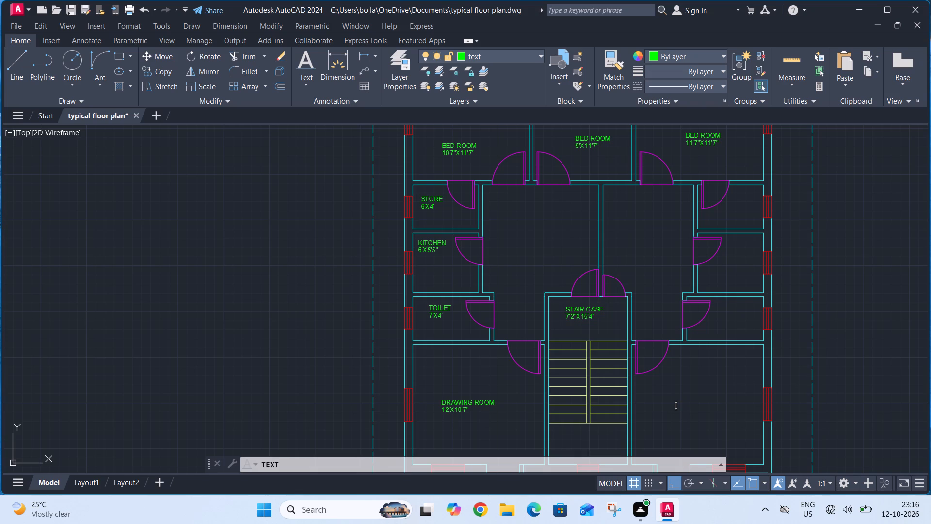
pyautogui.write('DRAWING ROOM')
pyautogui.press('Return')
pyautogui.write("12'")
pyautogui.write("X10'")
pyautogui.write('11"')
# Label the rectangular space directly below the staircase's bottom window PORCH.
pyautogui.scroll(-2, 672, 379)
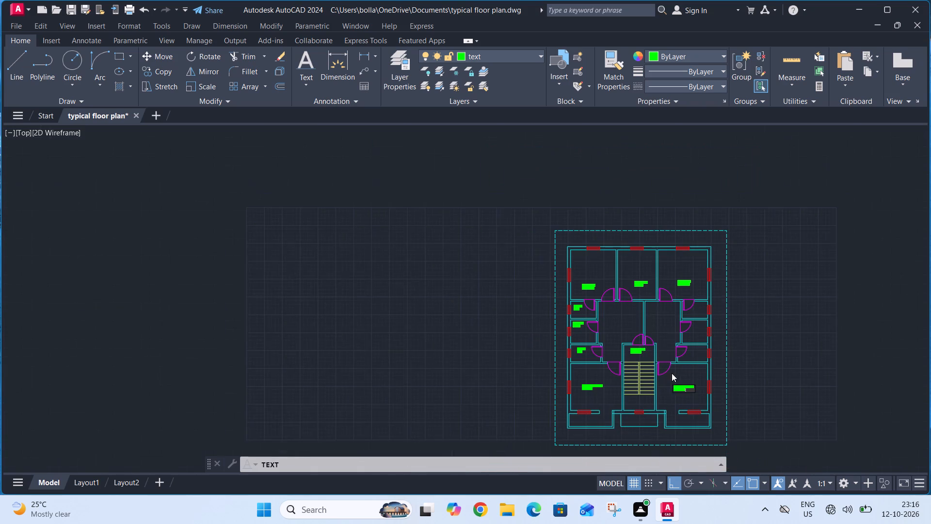
pyautogui.scroll(4, 633, 425)
pyautogui.click(626, 412)
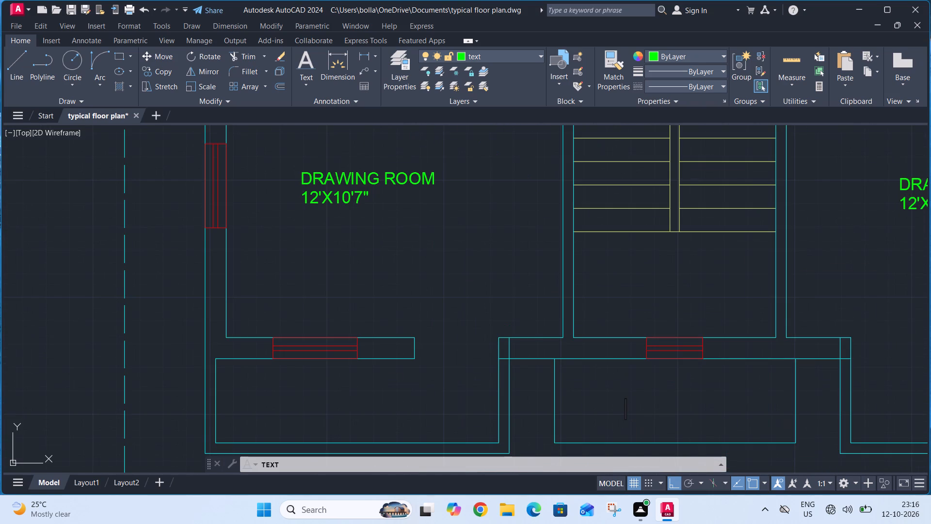
pyautogui.write('PORCH')
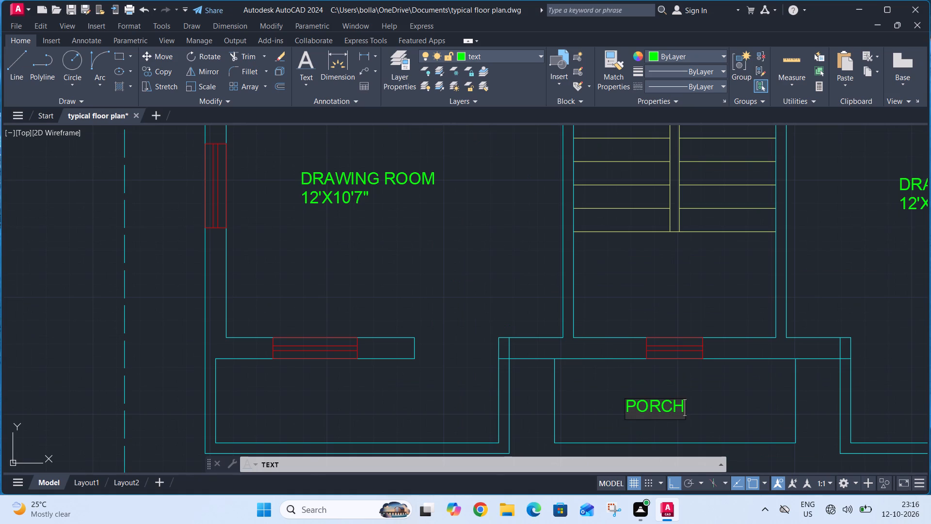
# Label the space below the right-hand drawing room VERANDAH, with the size 10'1"X3' on a second line, and finish the text command.
pyautogui.scroll(-2, 625, 404)
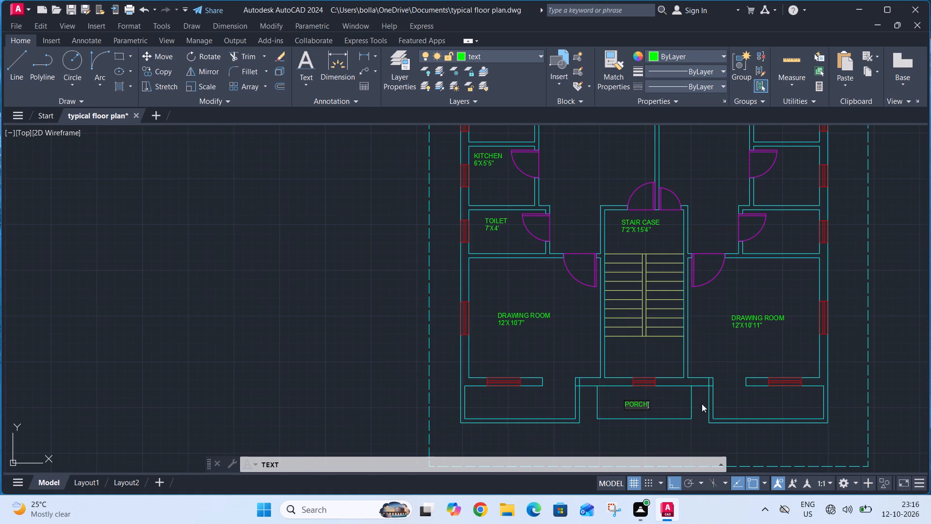
pyautogui.moveTo(743, 399); pyautogui.dragTo(662, 402, button='middle')
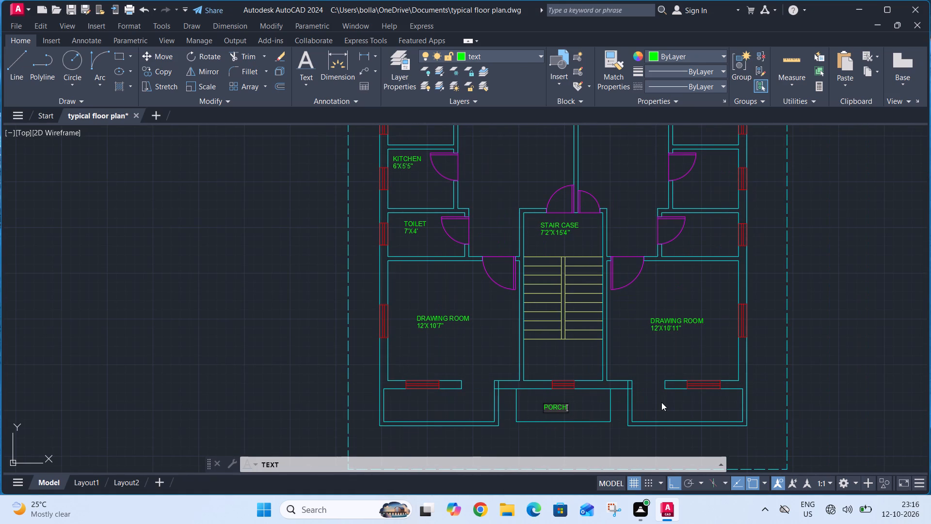
pyautogui.moveTo(698, 412); pyautogui.dragTo(670, 406, button='middle')
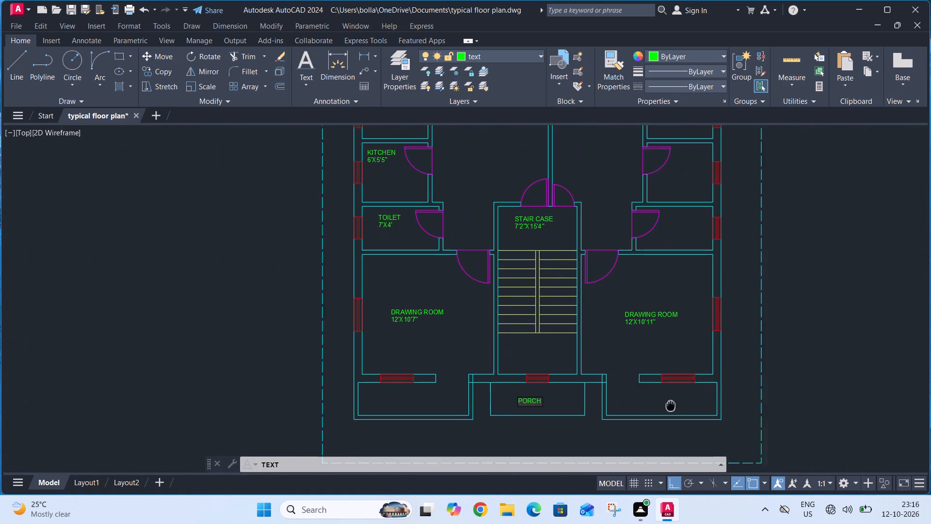
pyautogui.moveTo(670, 406); pyautogui.dragTo(633, 399, button='middle')
pyautogui.scroll(2, 611, 398)
pyautogui.click(598, 389)
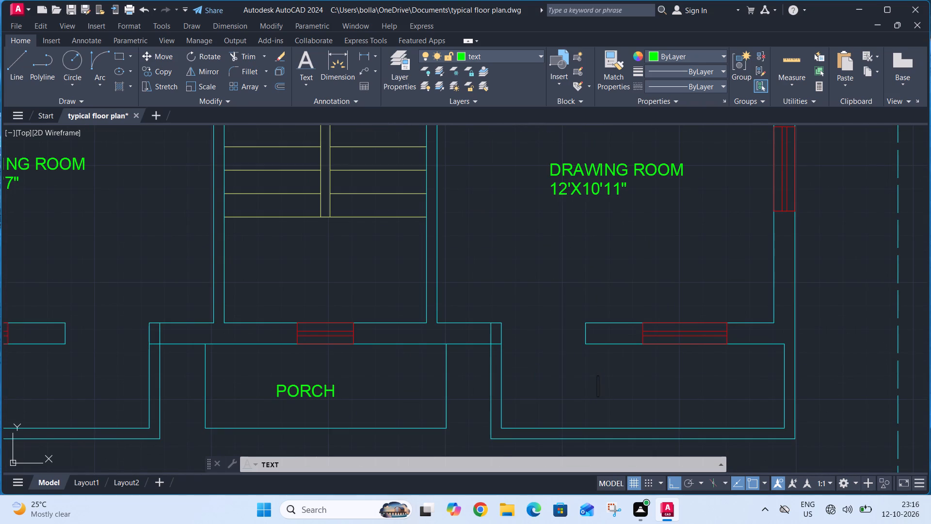
pyautogui.write('VER')
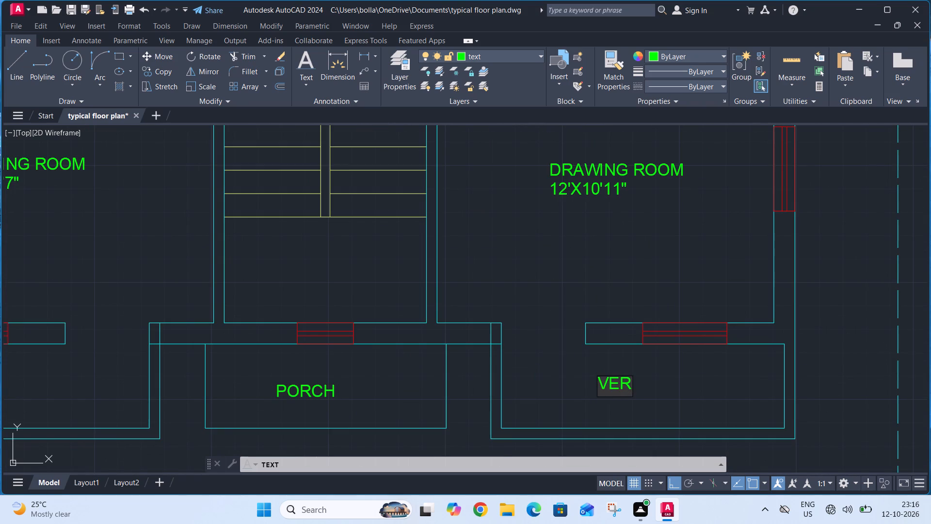
pyautogui.write('AN')
pyautogui.write('DAH')
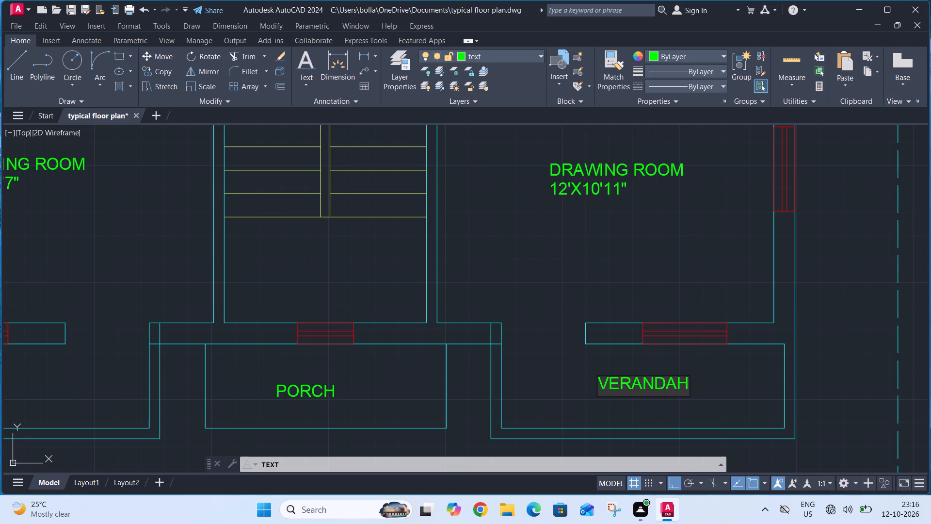
pyautogui.press('Return')
pyautogui.write('10\'1"X')
pyautogui.write("3'")
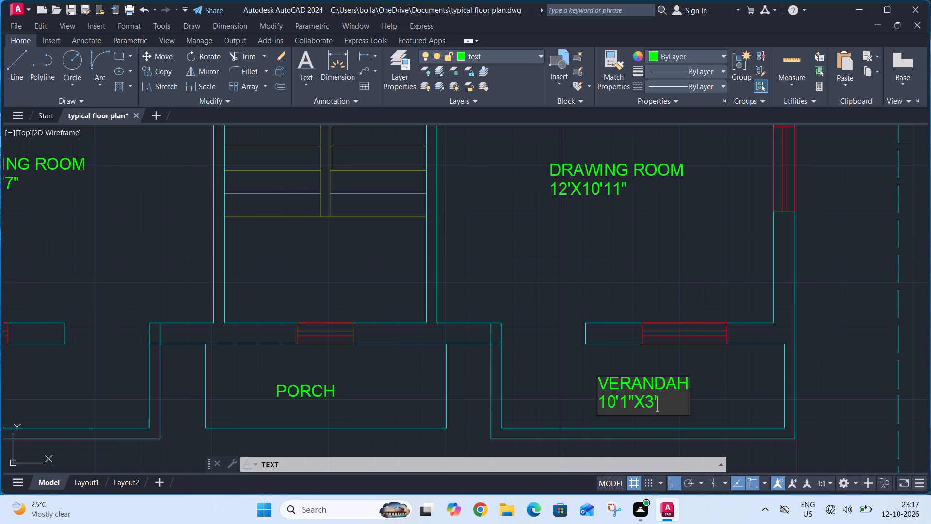
pyautogui.scroll(-4, 616, 359)
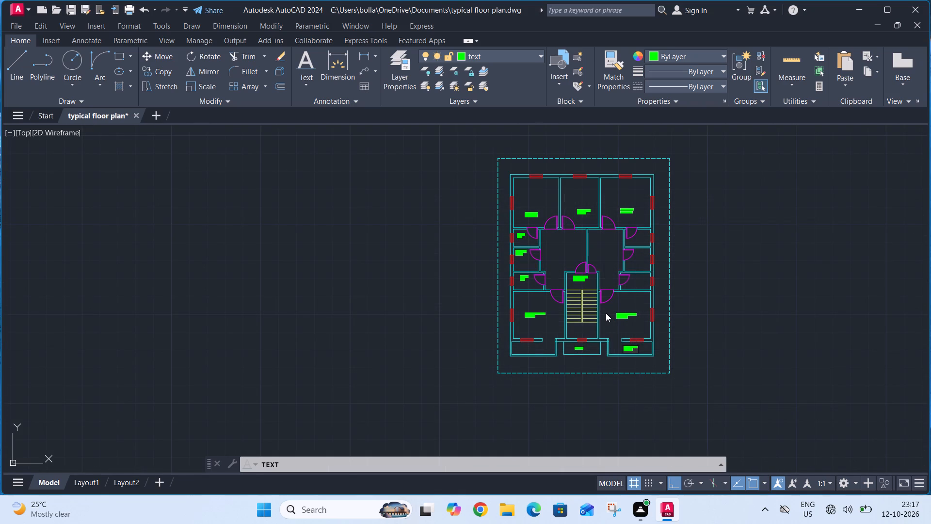
pyautogui.click(708, 334)
pyautogui.press('Return')
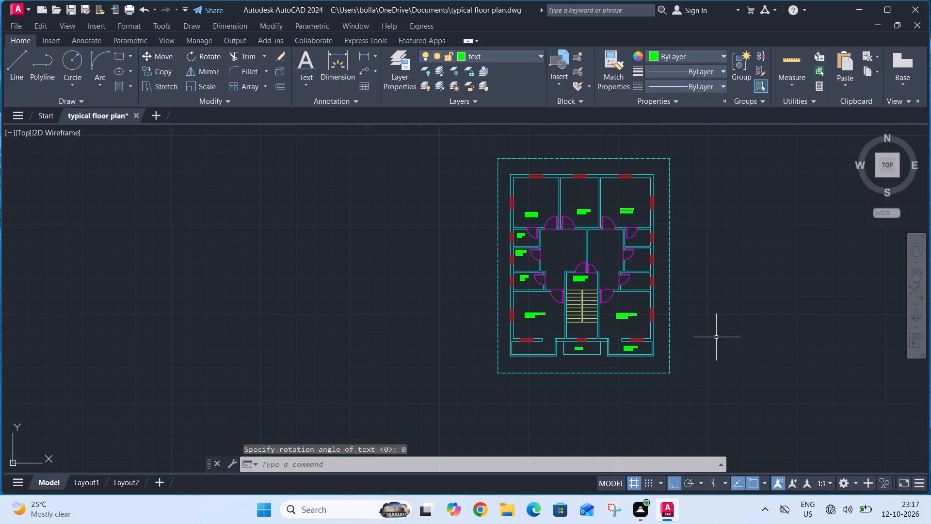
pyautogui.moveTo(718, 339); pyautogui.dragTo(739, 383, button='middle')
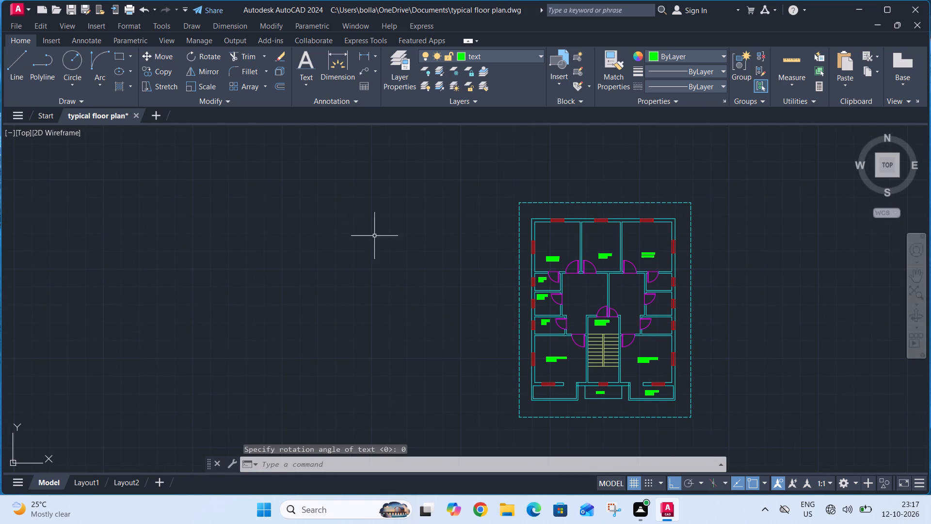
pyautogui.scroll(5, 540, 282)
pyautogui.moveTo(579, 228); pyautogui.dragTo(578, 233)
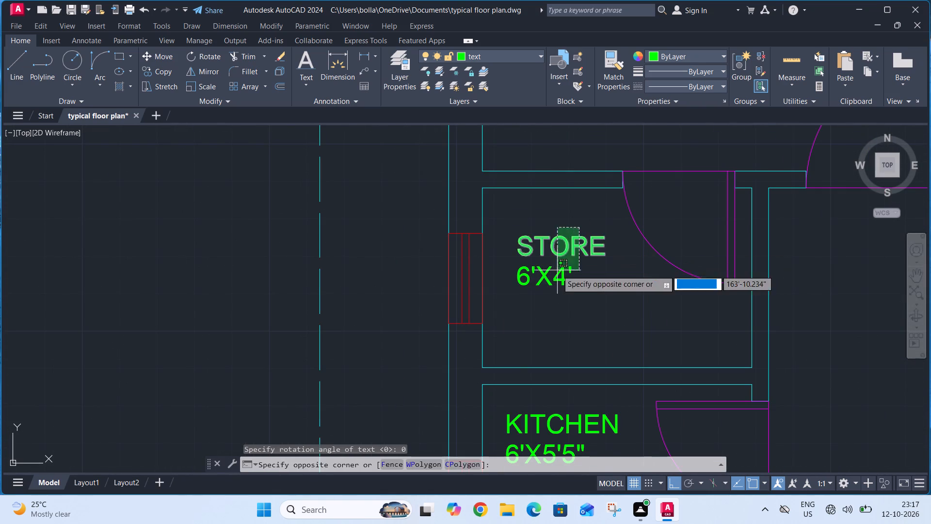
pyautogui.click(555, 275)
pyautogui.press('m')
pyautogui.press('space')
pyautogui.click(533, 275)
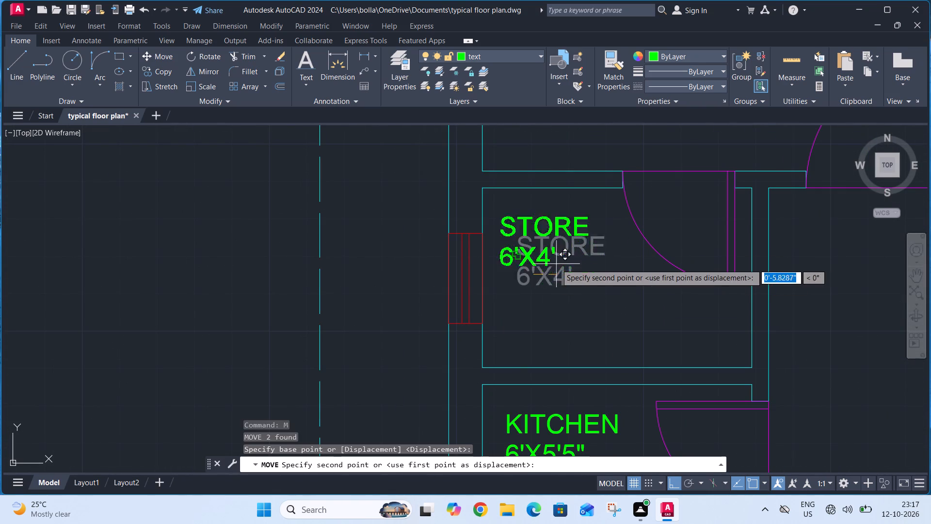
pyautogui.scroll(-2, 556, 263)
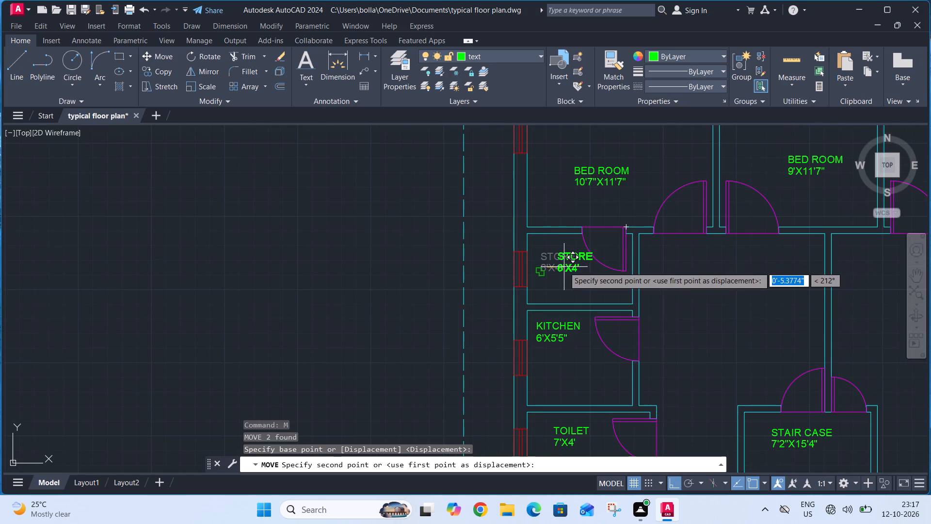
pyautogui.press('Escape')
# Copy the STORE, KITCHEN and TOILET labels with their sizes about 27'-11" horizontally into the matching rooms on the plan's right side.
pyautogui.scroll(3, 564, 252)
pyautogui.moveTo(572, 244); pyautogui.dragTo(569, 253)
pyautogui.moveTo(541, 301); pyautogui.dragTo(540, 307)
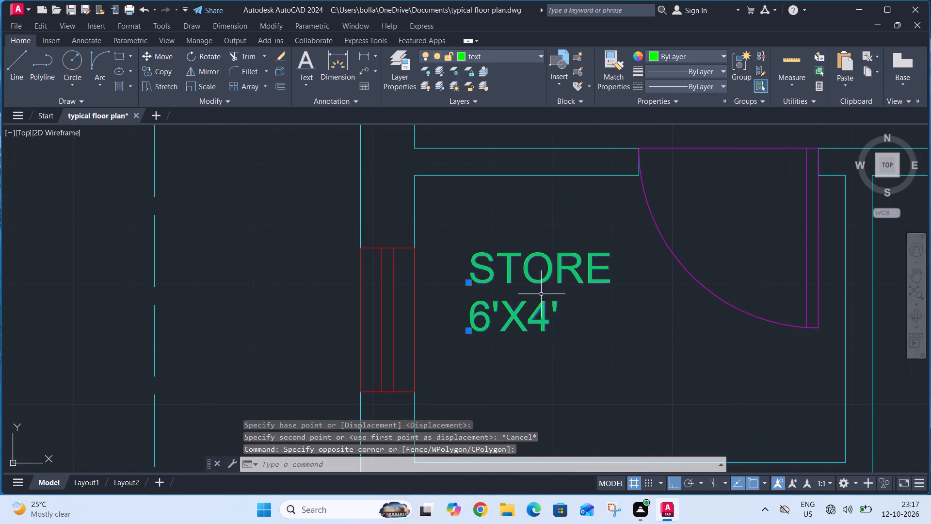
pyautogui.scroll(-3, 563, 202)
pyautogui.scroll(3, 571, 283)
pyautogui.moveTo(574, 249); pyautogui.dragTo(572, 255)
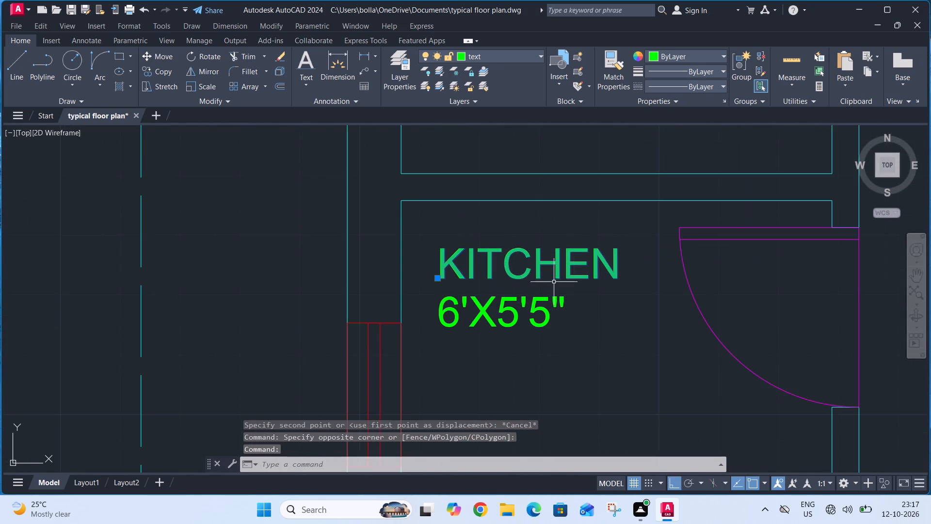
pyautogui.click(531, 318)
pyautogui.scroll(-4, 552, 214)
pyautogui.scroll(3, 562, 288)
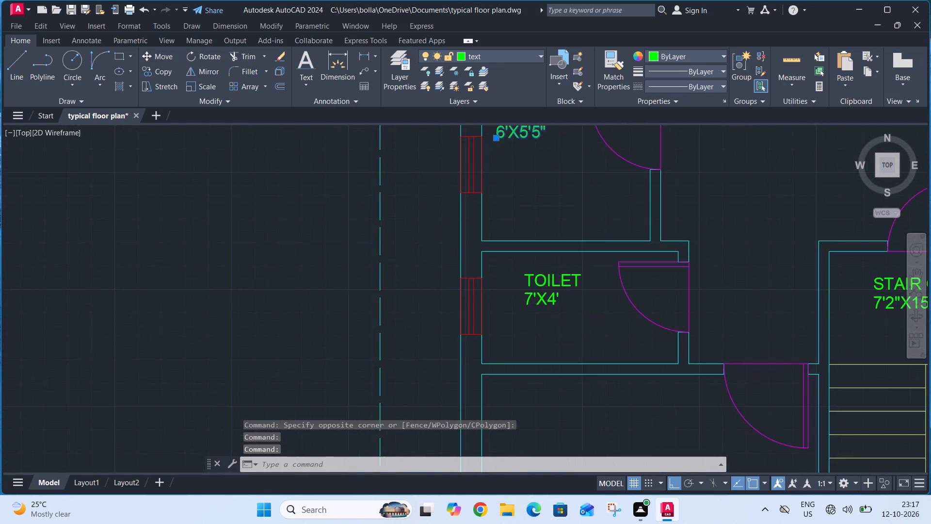
pyautogui.click(558, 281)
pyautogui.click(545, 302)
pyautogui.press('c')
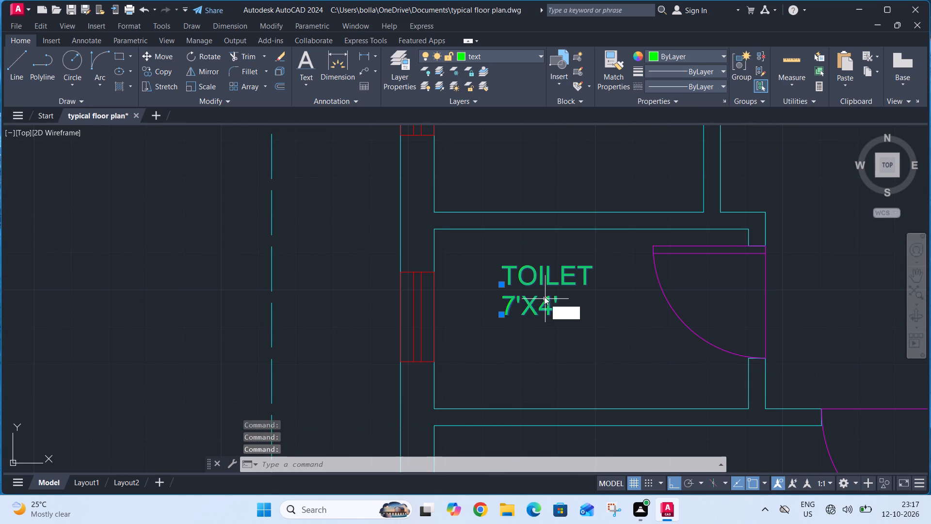
pyautogui.write('O')
pyautogui.press('space')
pyautogui.click(538, 298)
pyautogui.scroll(-3, 559, 293)
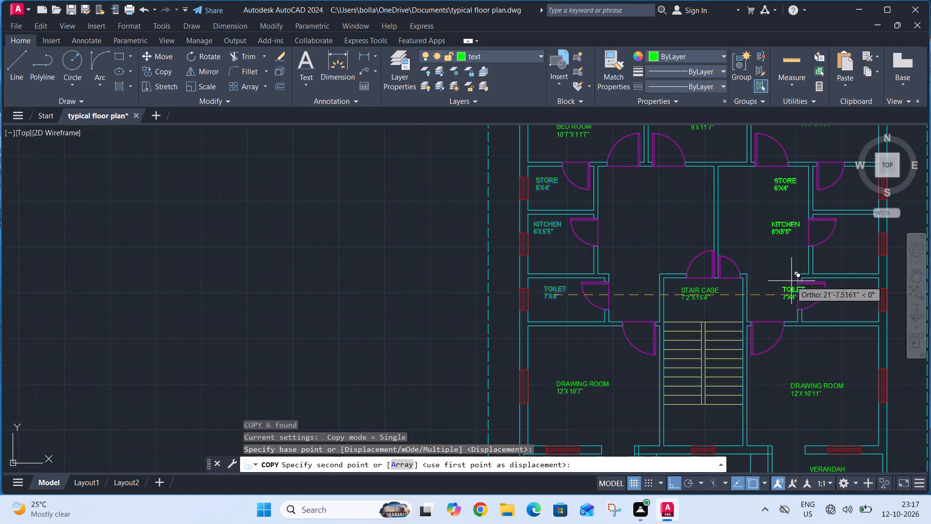
pyautogui.moveTo(792, 281); pyautogui.dragTo(621, 327, button='middle')
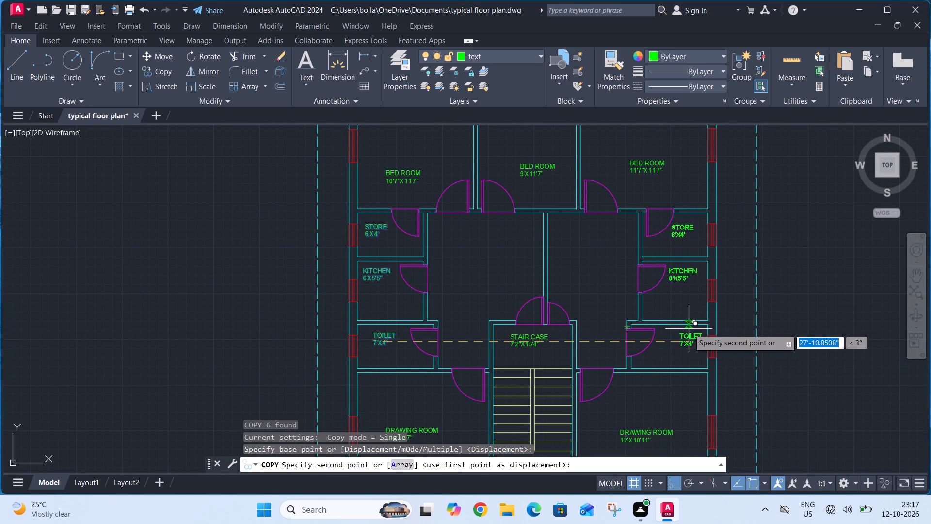
pyautogui.scroll(3, 690, 329)
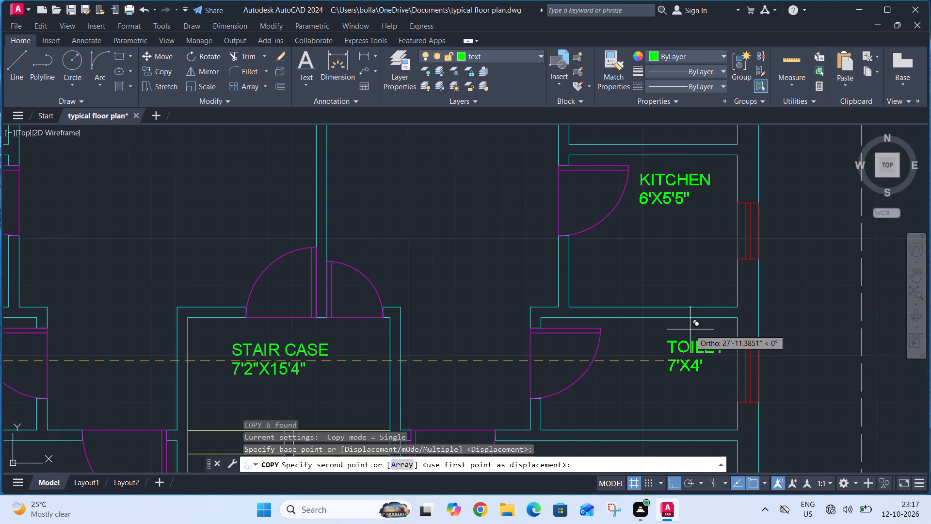
pyautogui.scroll(-2, 690, 329)
pyautogui.click(690, 329)
pyautogui.scroll(-1, 666, 286)
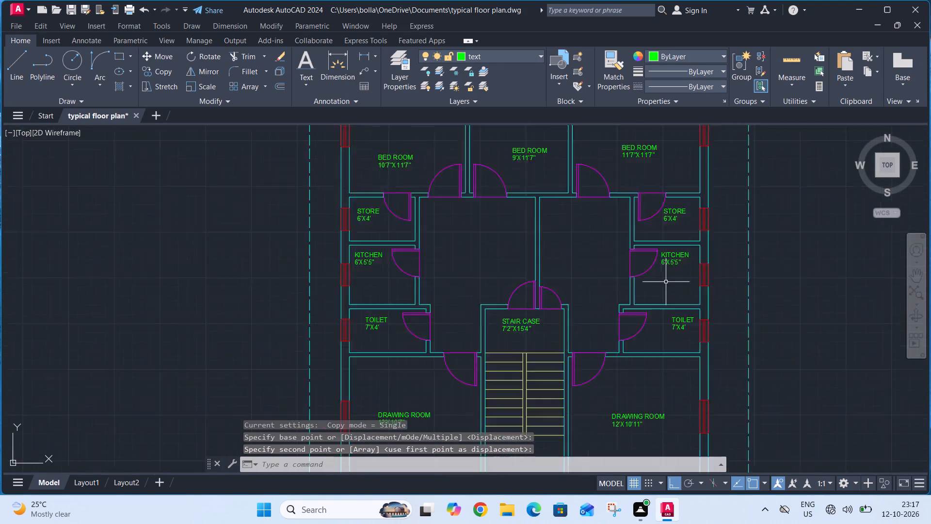
# Copy the right-hand VERANDAH label and its size about 22'-1" straight left into the verandah below the left drawing room.
pyautogui.scroll(-2, 666, 281)
pyautogui.scroll(4, 660, 378)
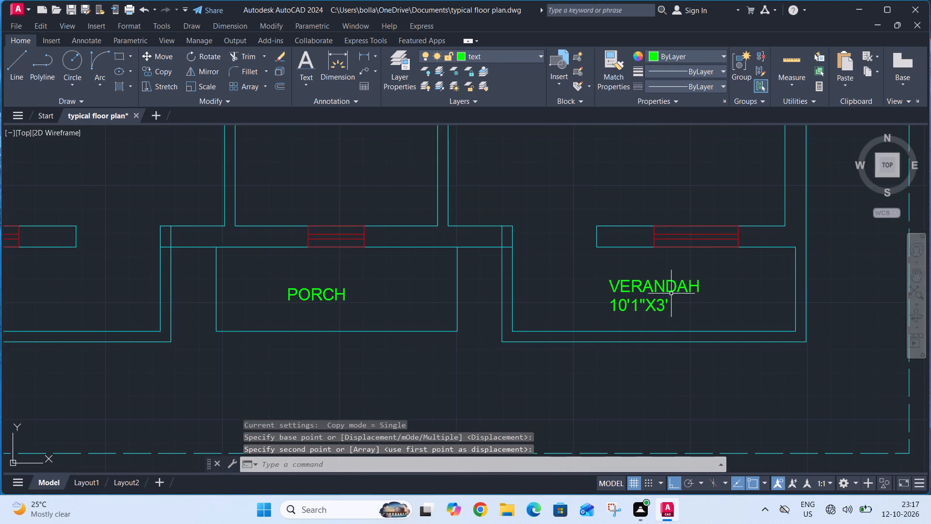
pyautogui.moveTo(677, 277); pyautogui.dragTo(674, 284)
pyautogui.click(655, 311)
pyautogui.write('CO')
pyautogui.press('space')
pyautogui.click(642, 307)
pyautogui.scroll(-3, 678, 269)
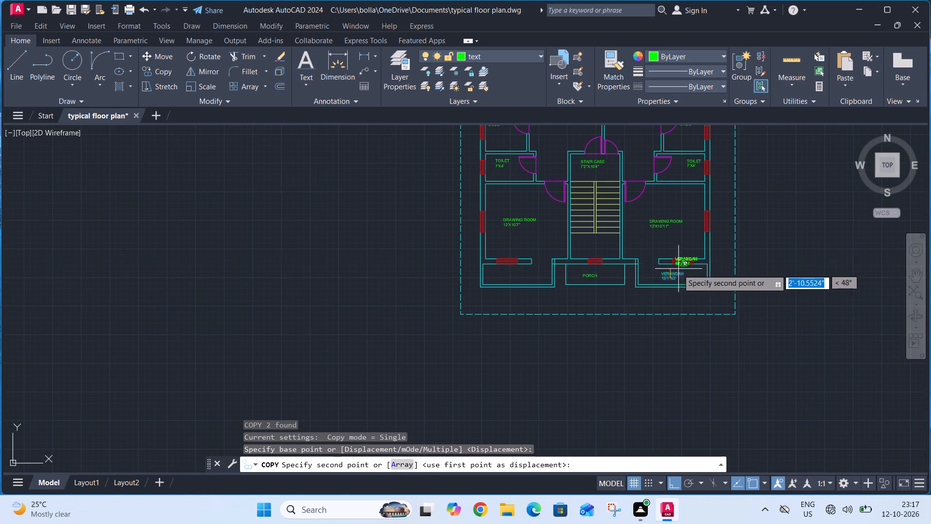
pyautogui.click(518, 326)
pyautogui.press('Escape')
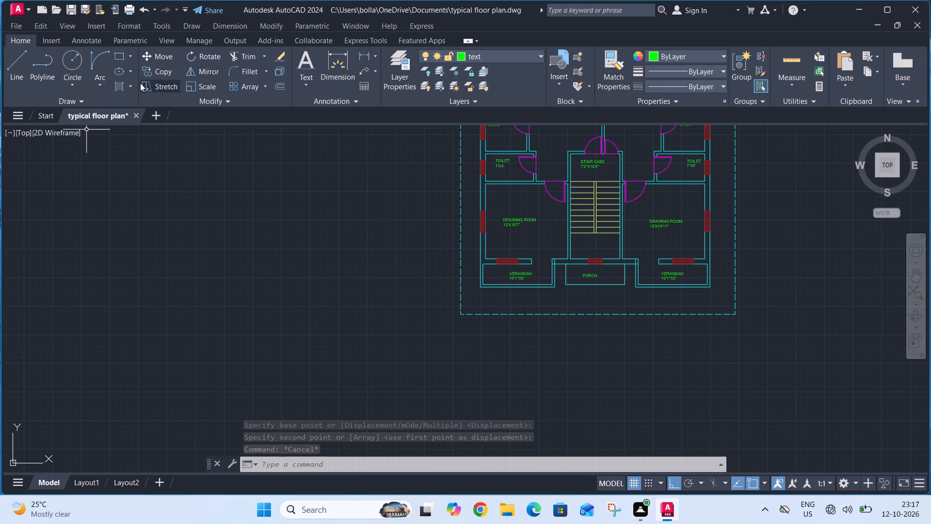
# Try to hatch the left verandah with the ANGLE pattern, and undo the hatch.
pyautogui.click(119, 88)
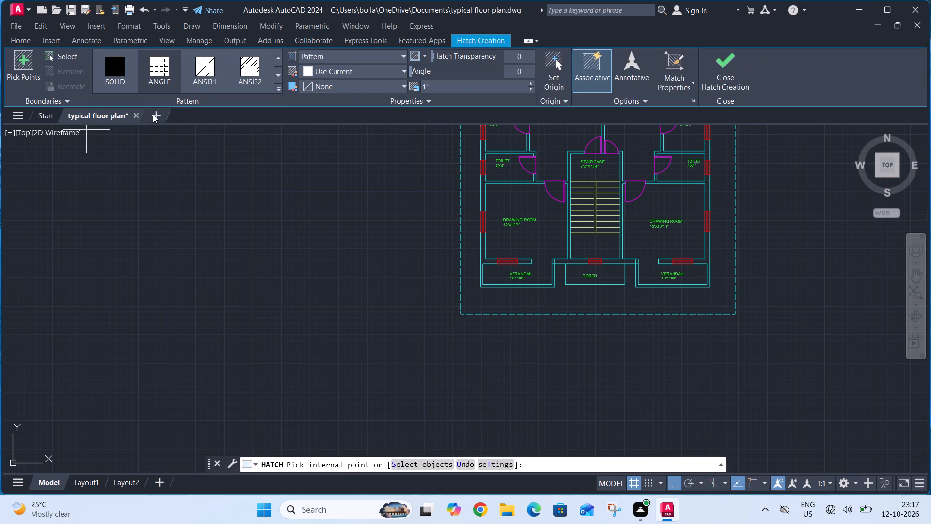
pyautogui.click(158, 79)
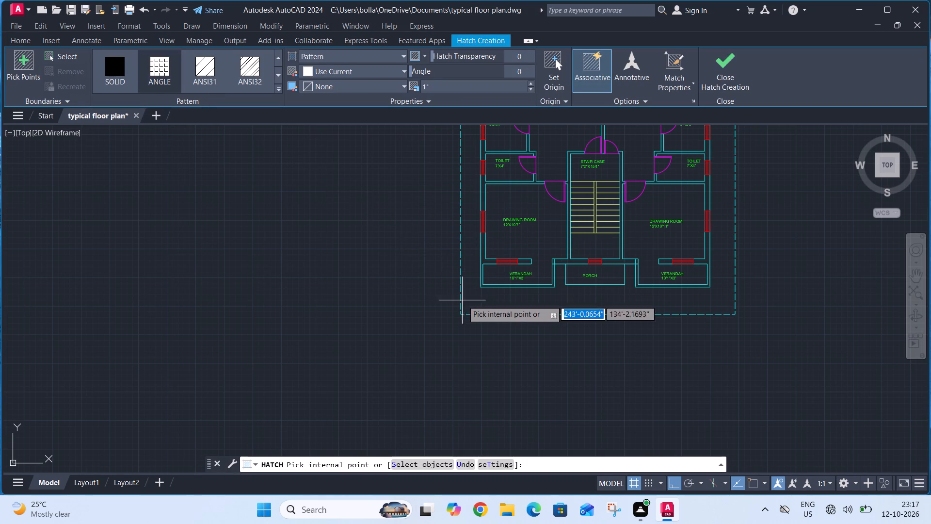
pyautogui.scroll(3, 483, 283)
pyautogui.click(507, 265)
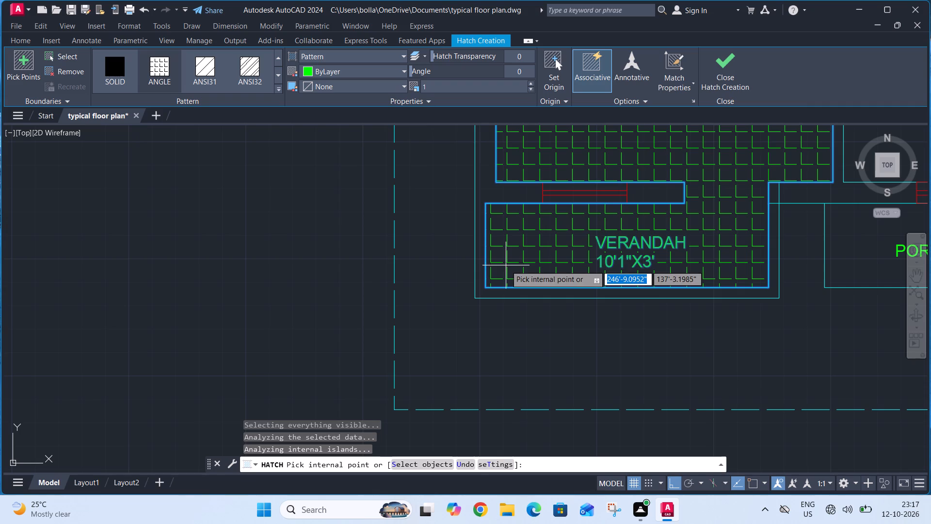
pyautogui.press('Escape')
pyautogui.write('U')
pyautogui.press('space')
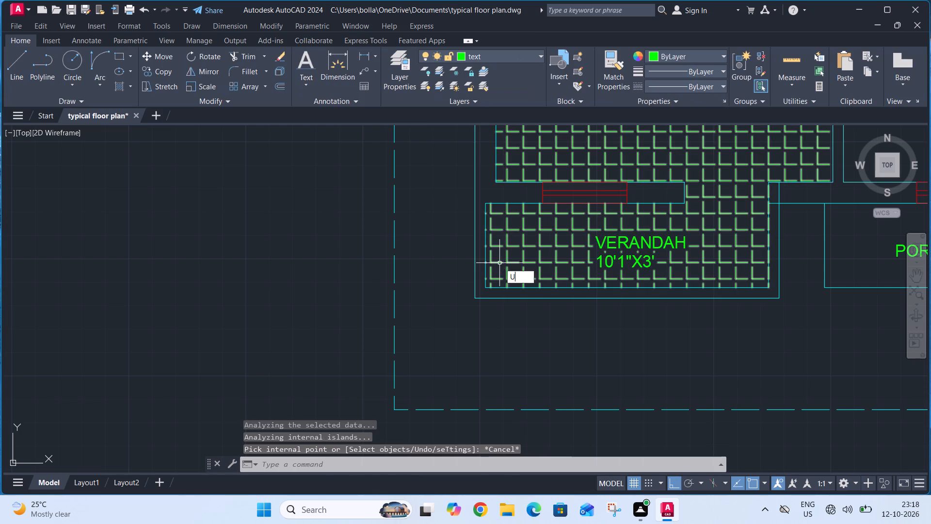
# Draw a horizontal line closing the opening between the left drawing room and its verandah, along the verandah's upper edge.
pyautogui.scroll(2, 551, 266)
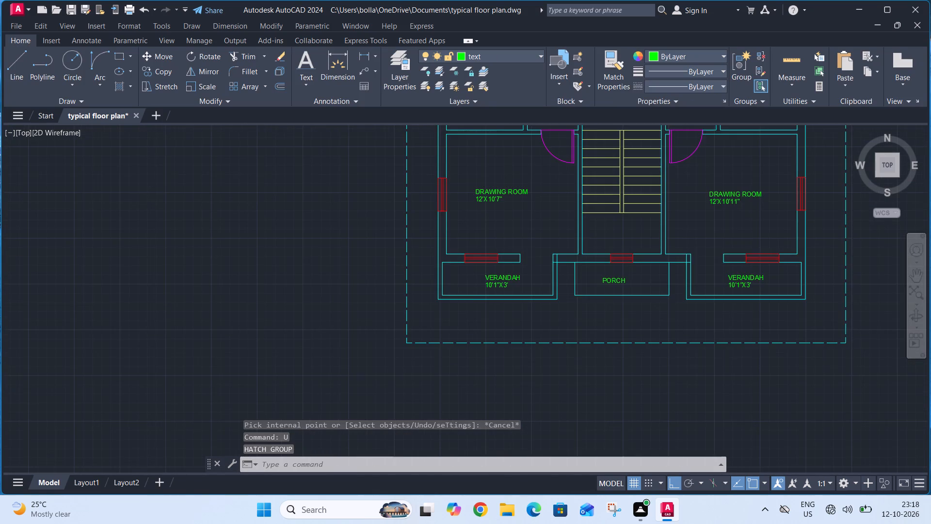
pyautogui.write('L')
pyautogui.press('space')
pyautogui.click(499, 262)
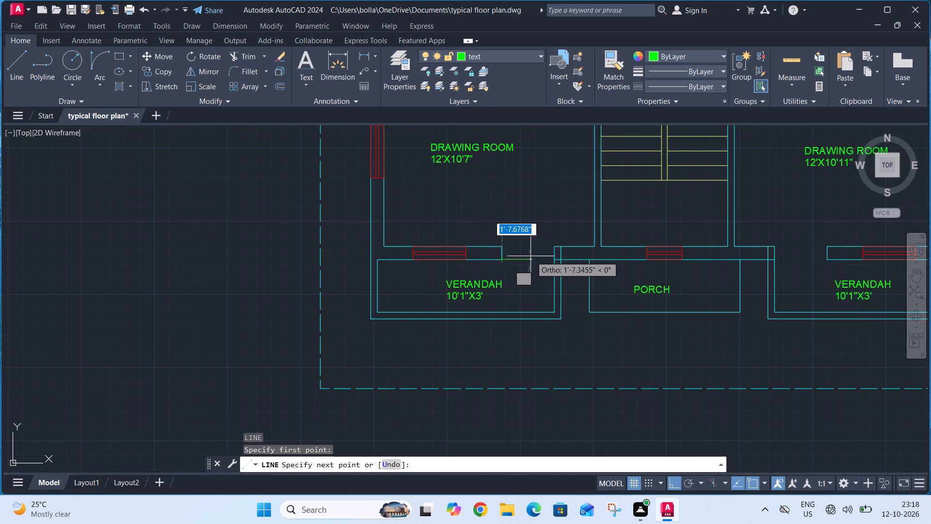
pyautogui.click(552, 259)
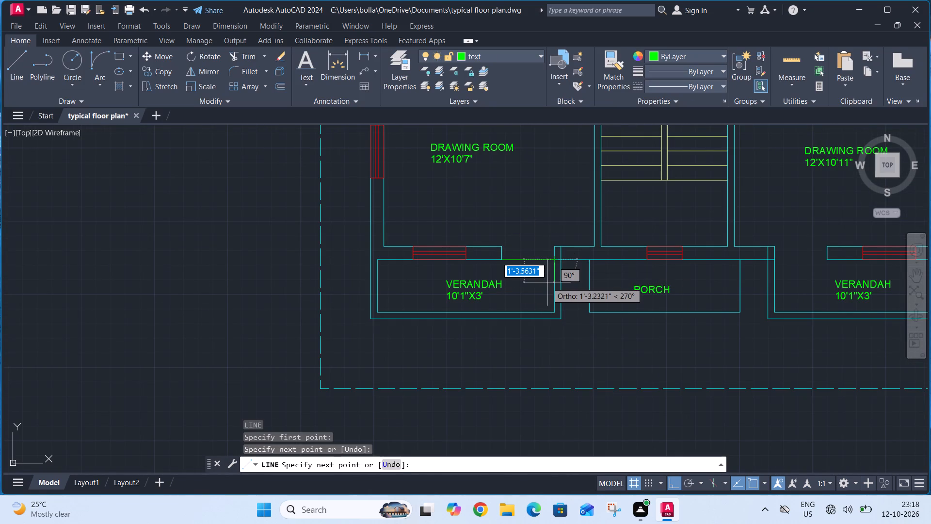
pyautogui.press('Escape')
# Draw a horizontal line closing the opening between the right drawing room and its verandah, along the verandah's upper edge.
pyautogui.scroll(-2, 547, 283)
pyautogui.moveTo(649, 261); pyautogui.dragTo(642, 267, button='middle')
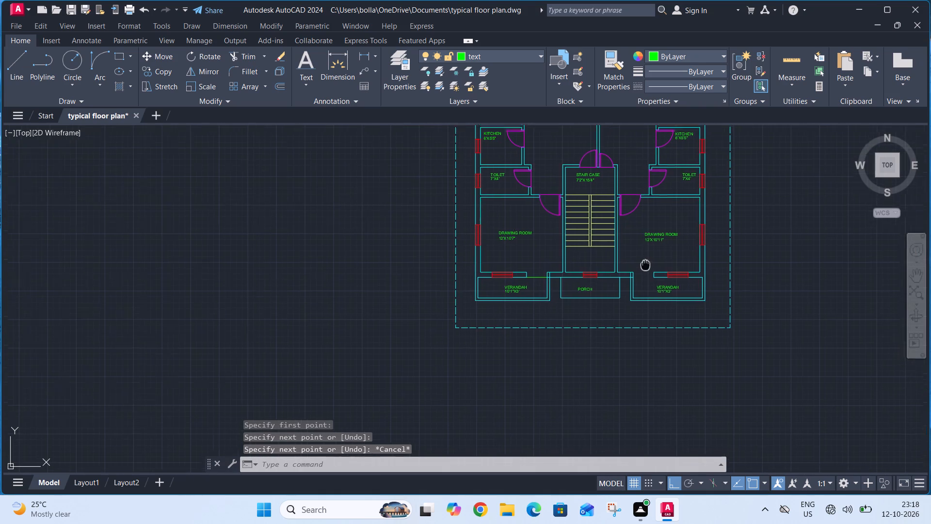
pyautogui.moveTo(642, 267); pyautogui.dragTo(595, 287, button='middle')
pyautogui.press('l')
pyautogui.press('space')
pyautogui.scroll(4, 588, 297)
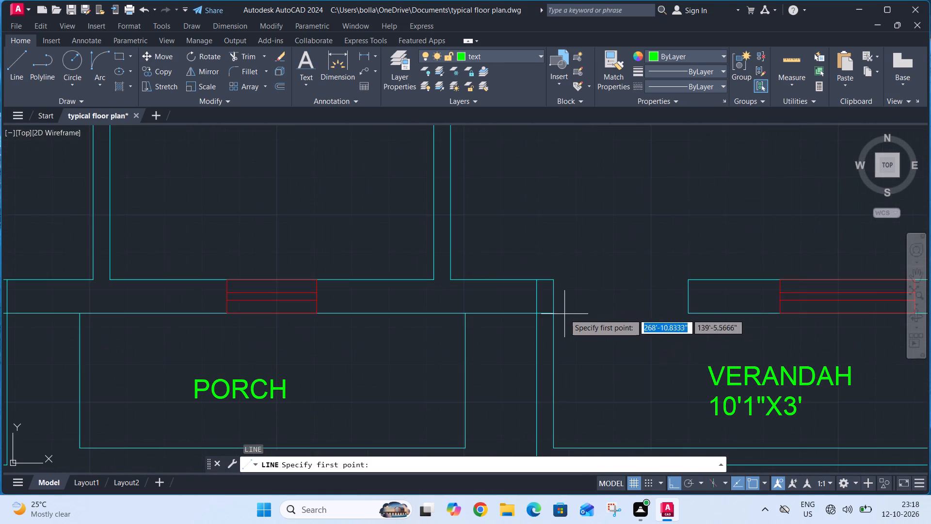
pyautogui.click(553, 313)
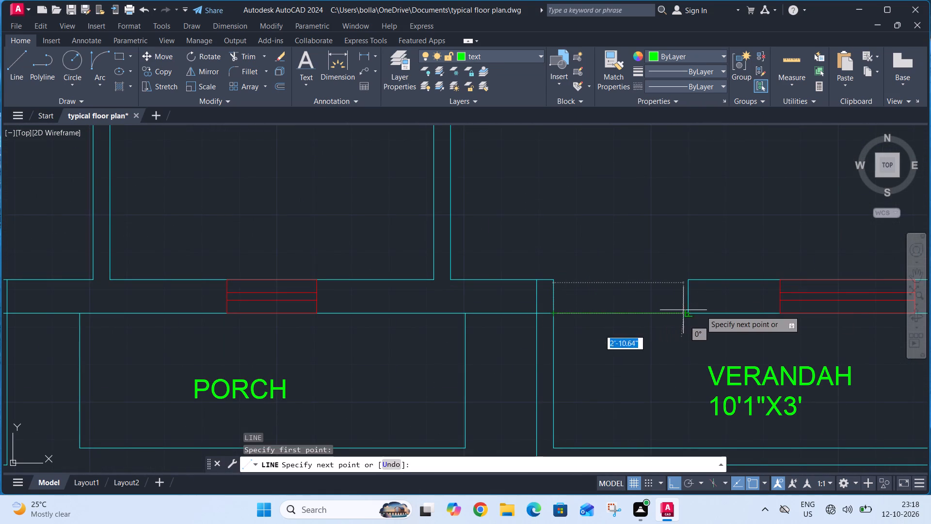
pyautogui.click(687, 311)
pyautogui.press('Escape')
pyautogui.scroll(-3, 643, 282)
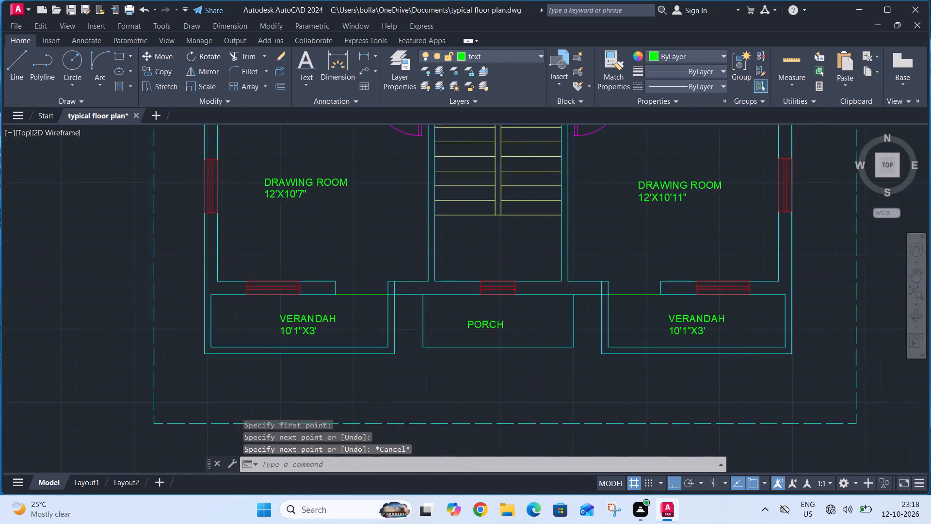
# Hatch the left and right verandahs with the ANGLE pattern at scale 1.
pyautogui.scroll(-2, 635, 275)
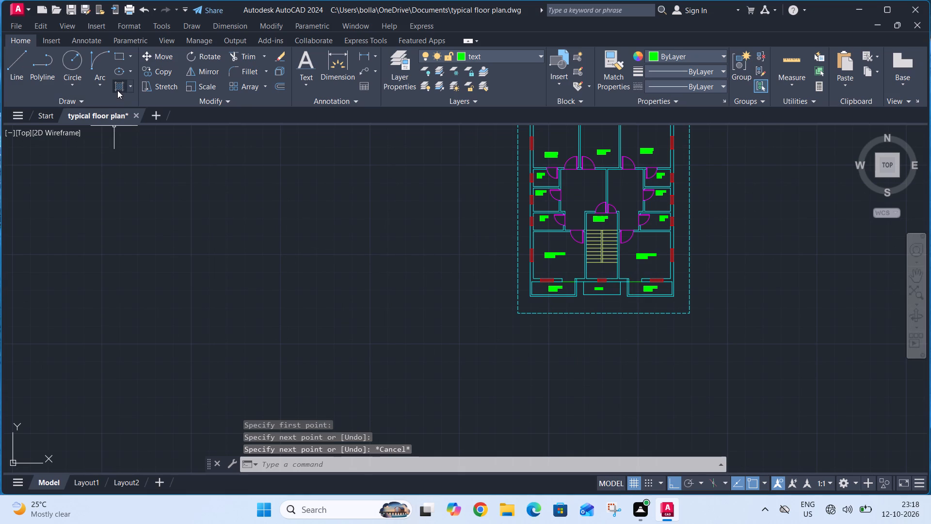
pyautogui.click(117, 90)
pyautogui.click(165, 78)
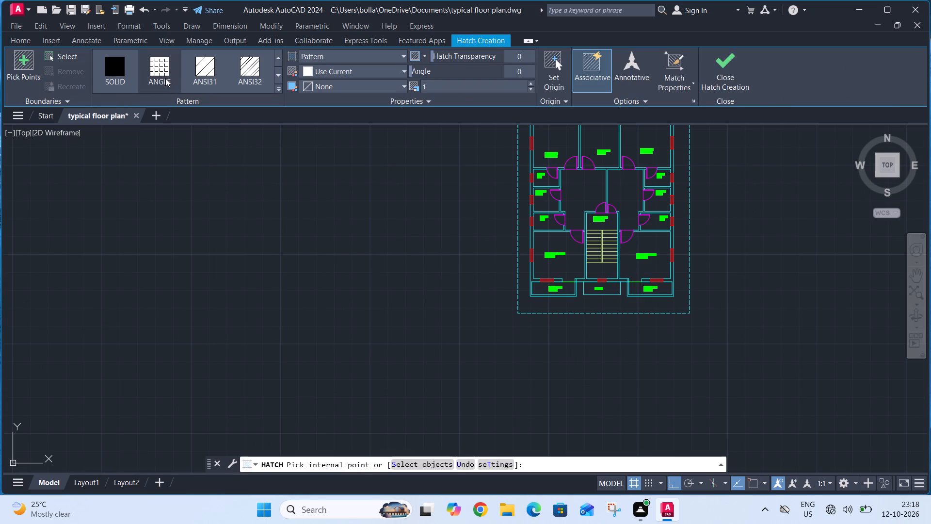
pyautogui.scroll(4, 537, 286)
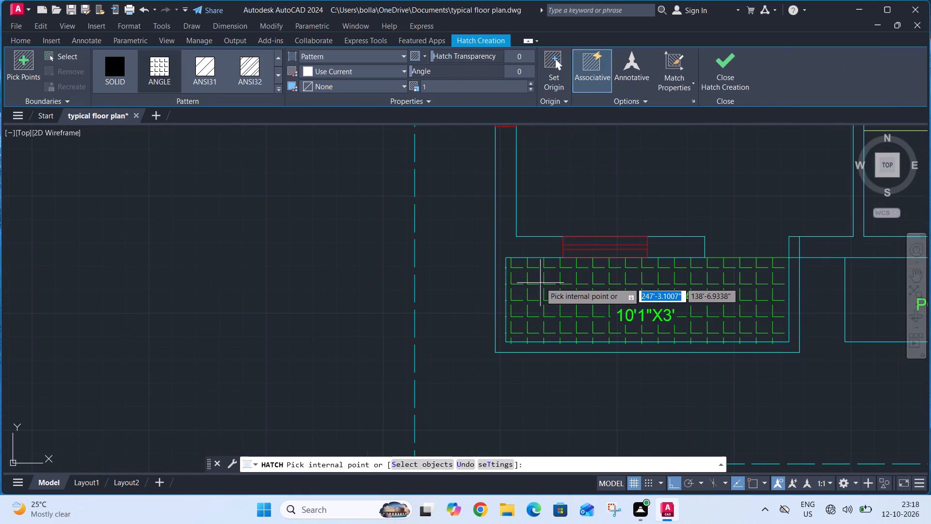
pyautogui.click(540, 282)
pyautogui.scroll(-4, 537, 279)
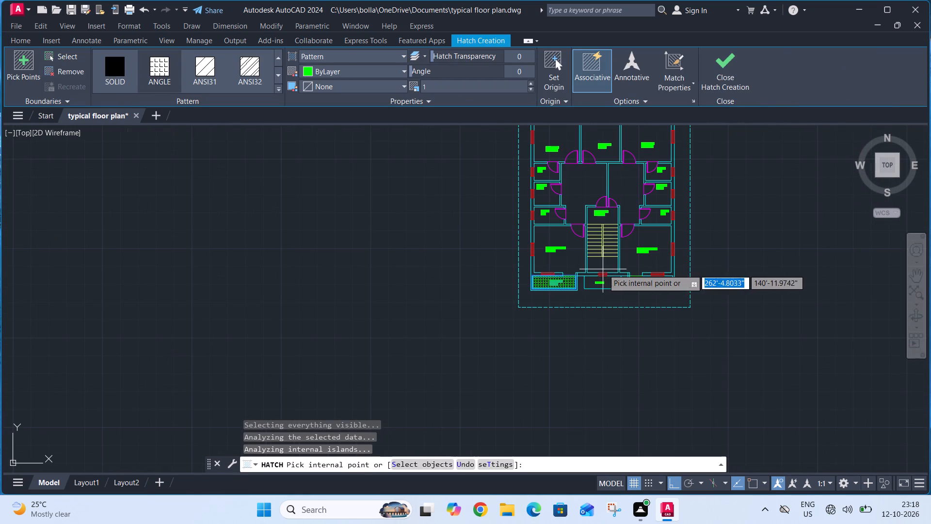
pyautogui.scroll(3, 636, 282)
pyautogui.click(639, 278)
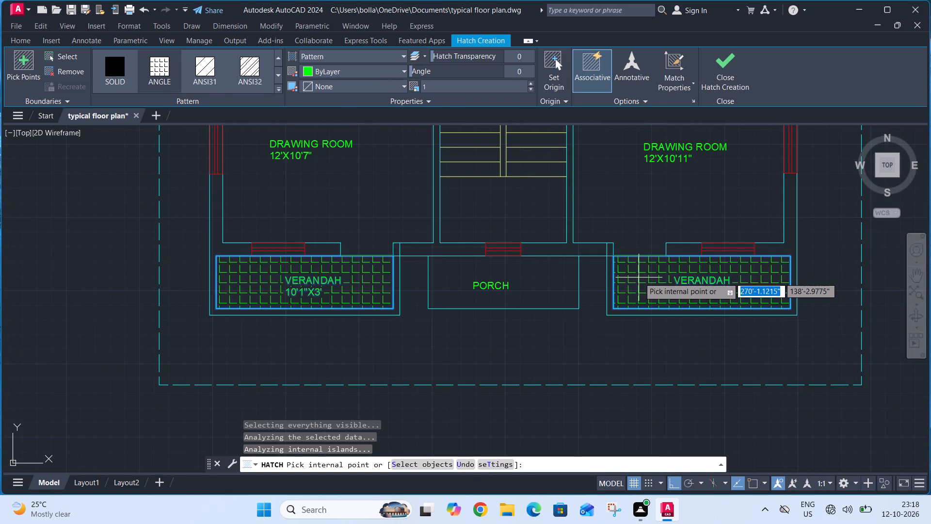
pyautogui.press('Return')
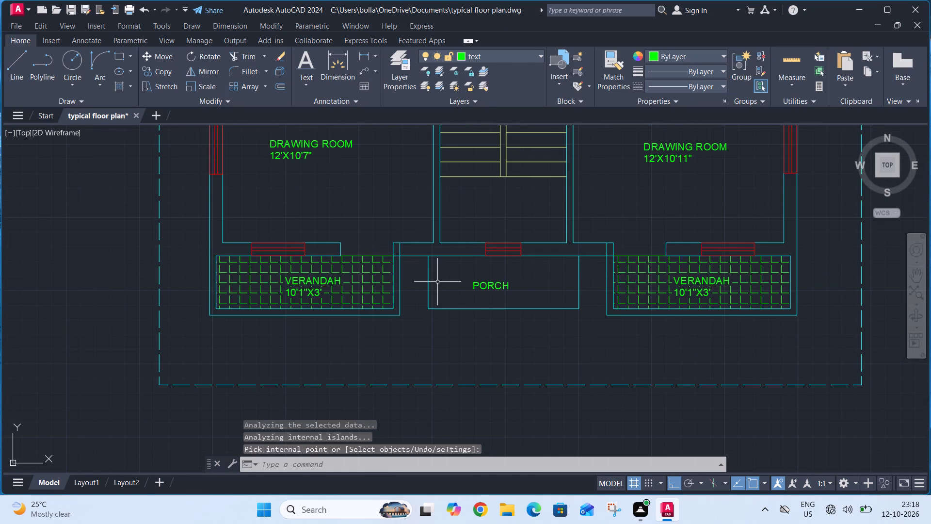
# Set the verandah hatch color to orange 248,153,30.
pyautogui.click(365, 276)
pyautogui.click(357, 286)
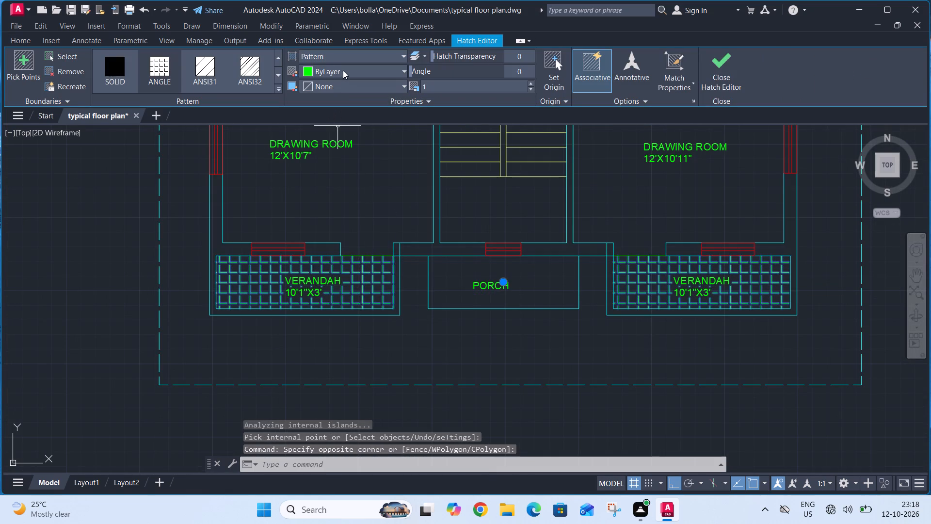
pyautogui.click(343, 70)
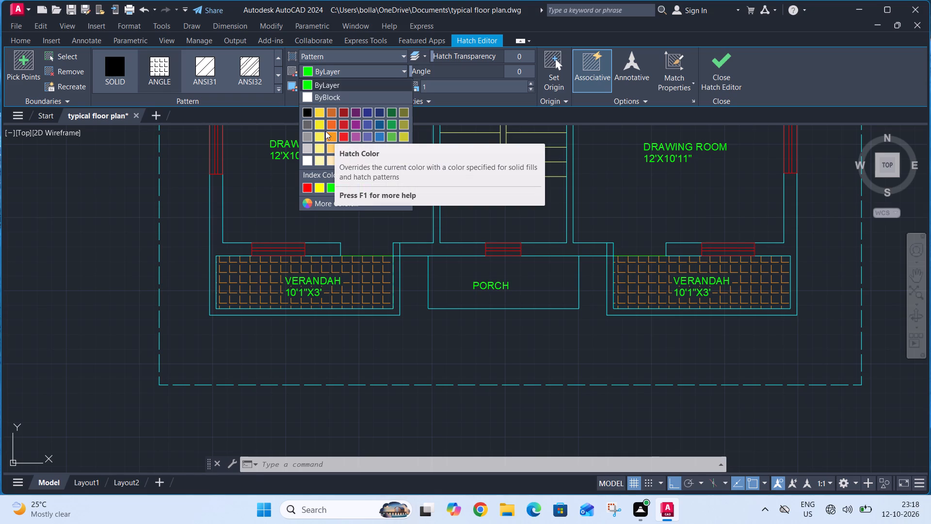
pyautogui.click(328, 131)
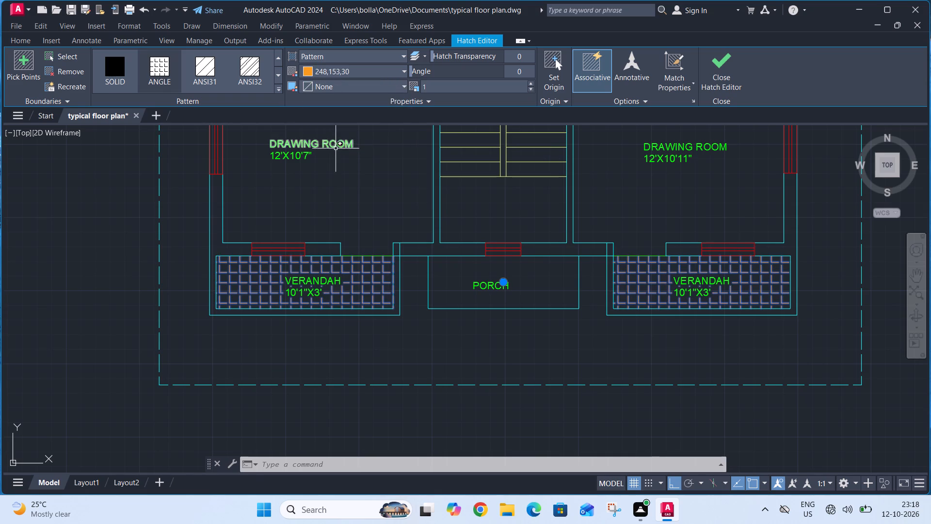
pyautogui.press('Return')
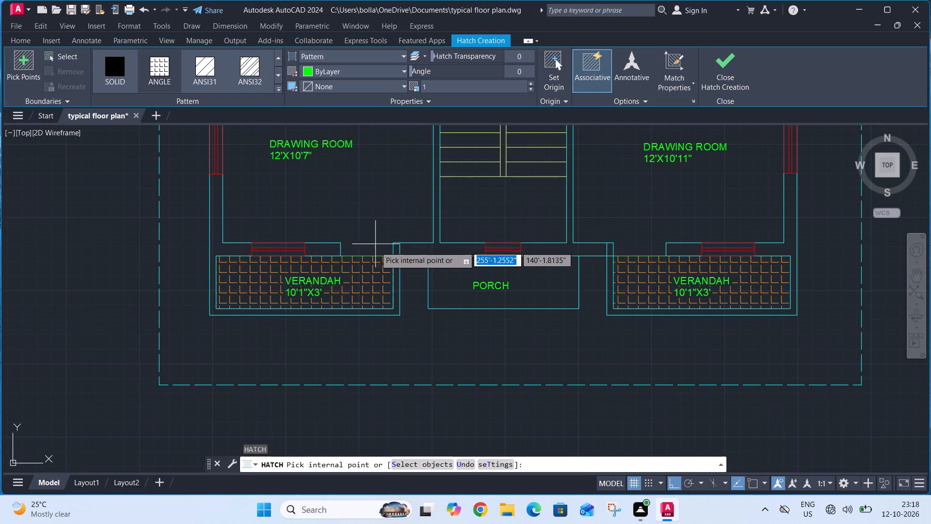
pyautogui.press('Escape')
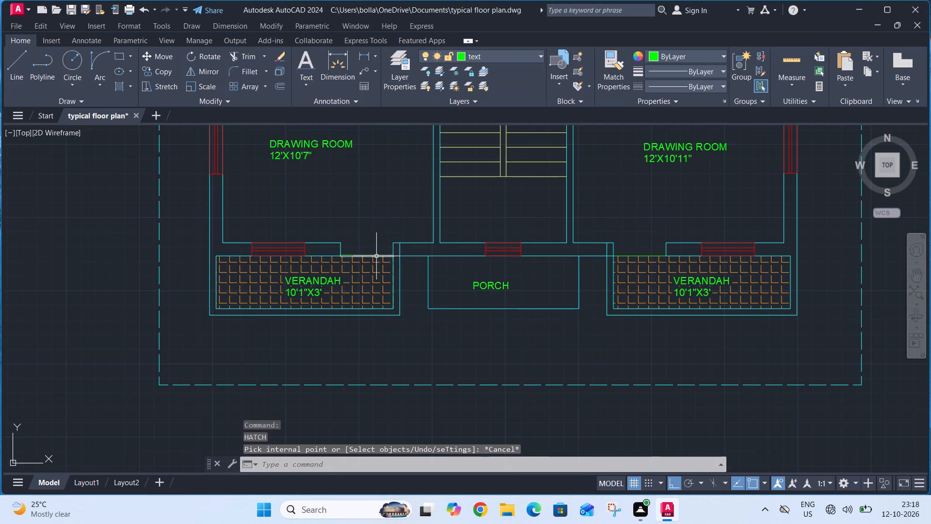
# Move the two horizontal lines closing the drawing room–verandah openings to the wall layer.
pyautogui.click(376, 257)
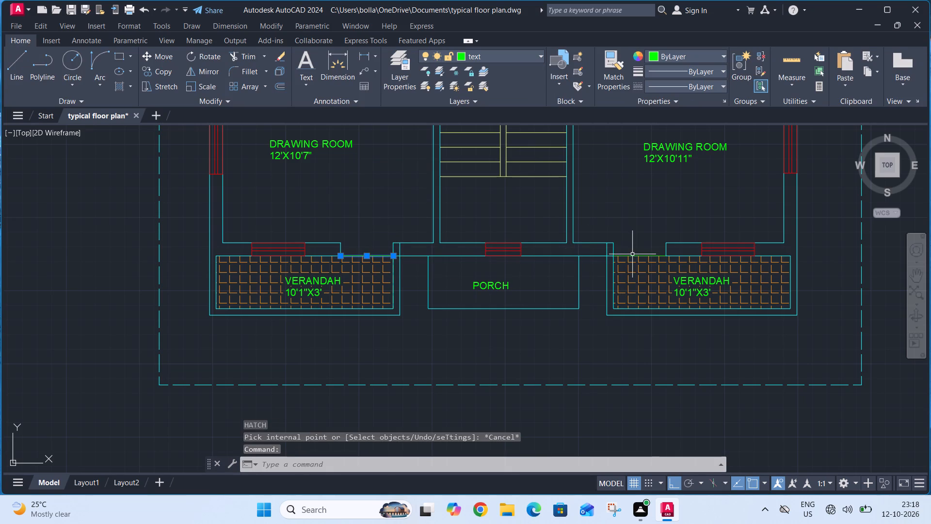
pyautogui.click(633, 255)
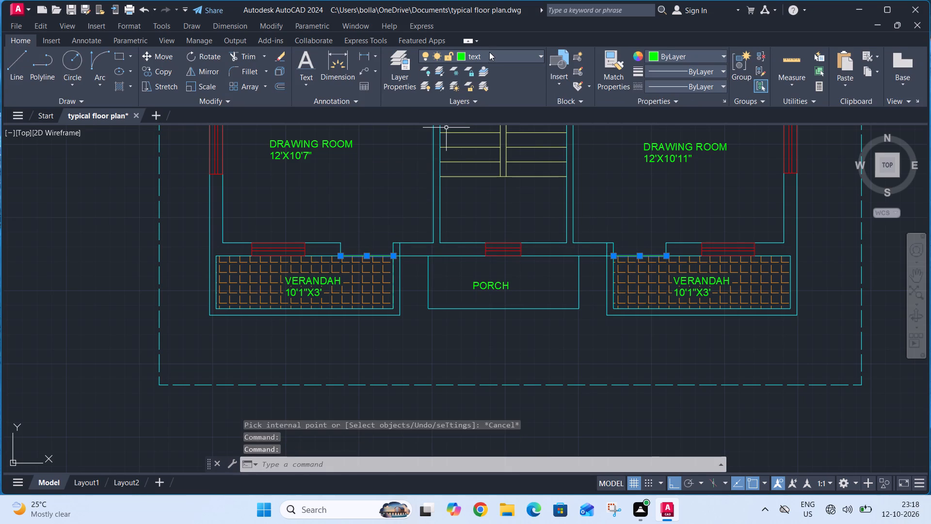
pyautogui.click(489, 52)
pyautogui.click(475, 127)
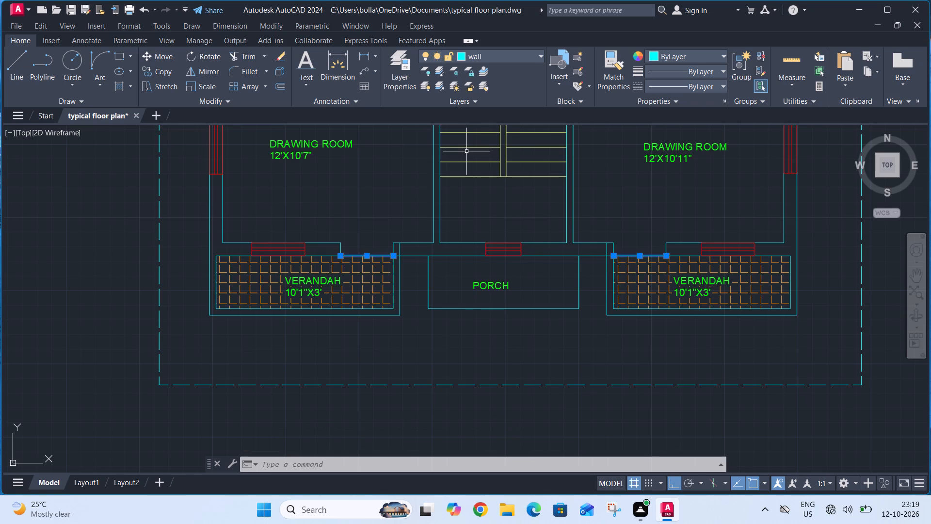
# Fill the top wall and partition between the left and middle bedrooms with a solid blue hatch.
pyautogui.scroll(-2, 466, 151)
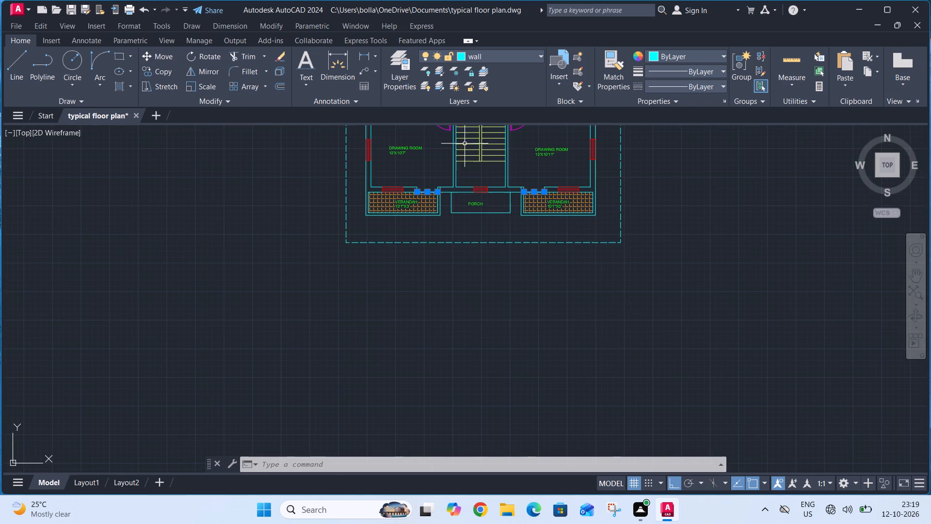
pyautogui.click(123, 91)
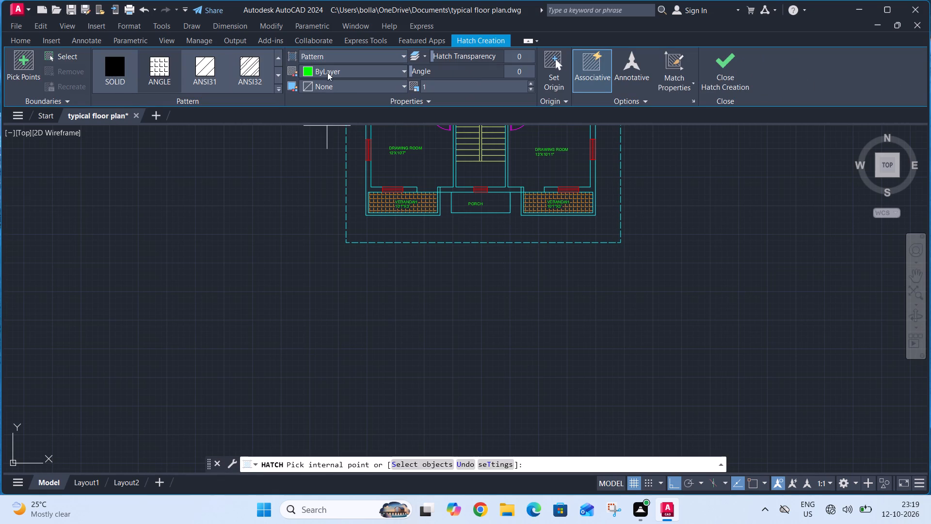
pyautogui.click(121, 82)
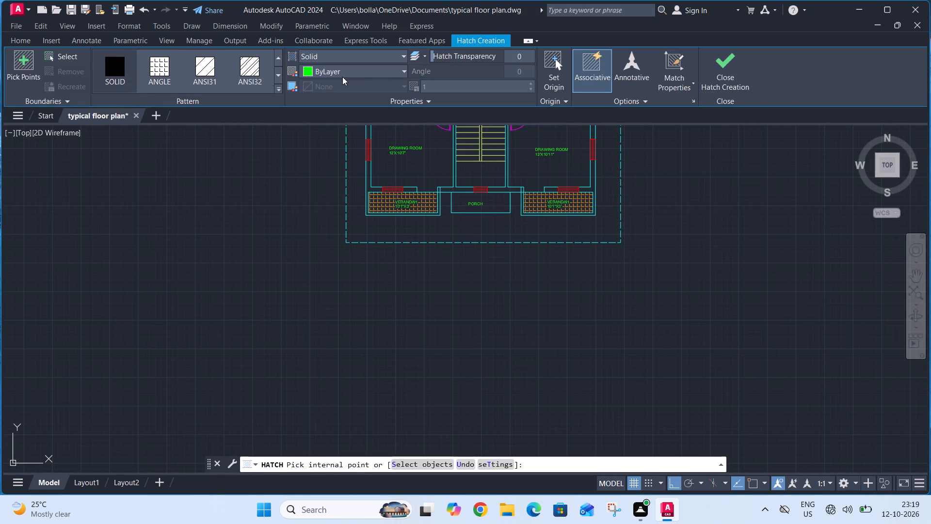
pyautogui.click(388, 71)
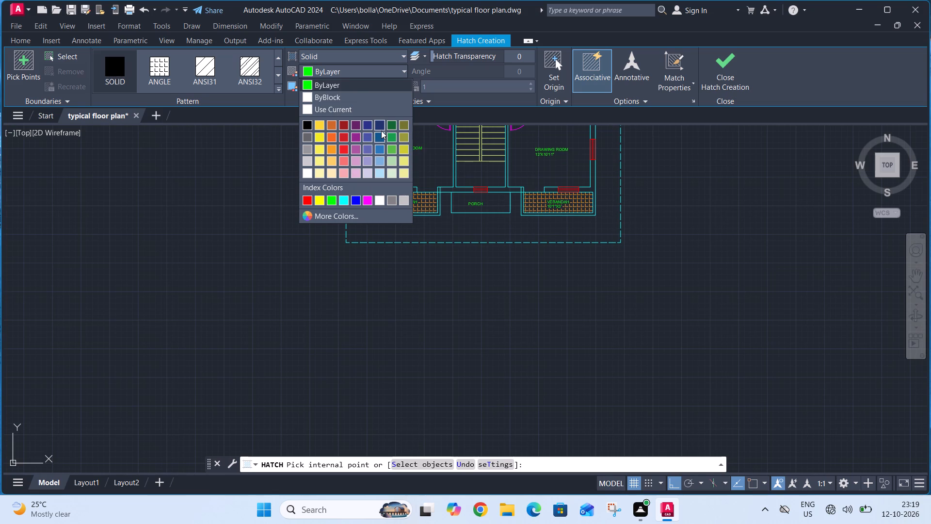
pyautogui.click(356, 196)
pyautogui.moveTo(416, 175); pyautogui.dragTo(378, 310, button='middle')
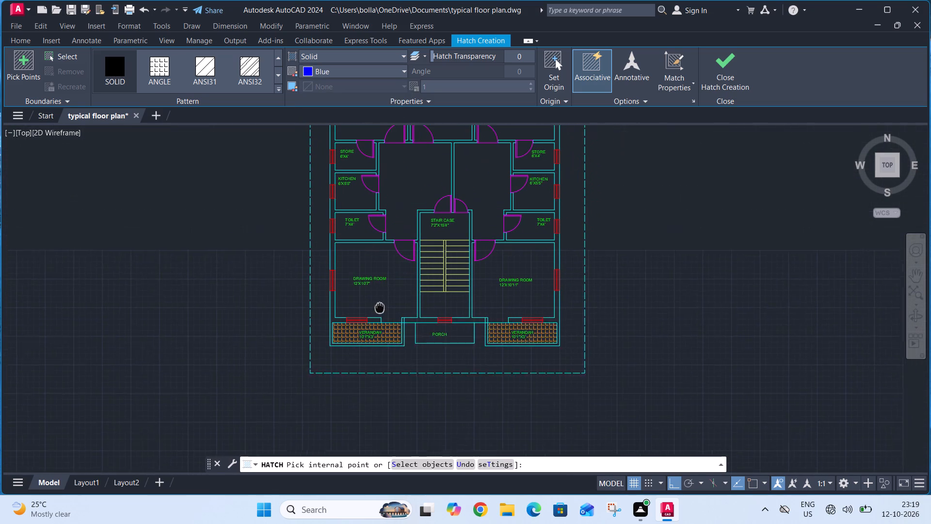
pyautogui.moveTo(378, 310); pyautogui.dragTo(378, 312, button='middle')
pyautogui.scroll(1, 374, 272)
pyautogui.moveTo(374, 272); pyautogui.dragTo(392, 355, button='middle')
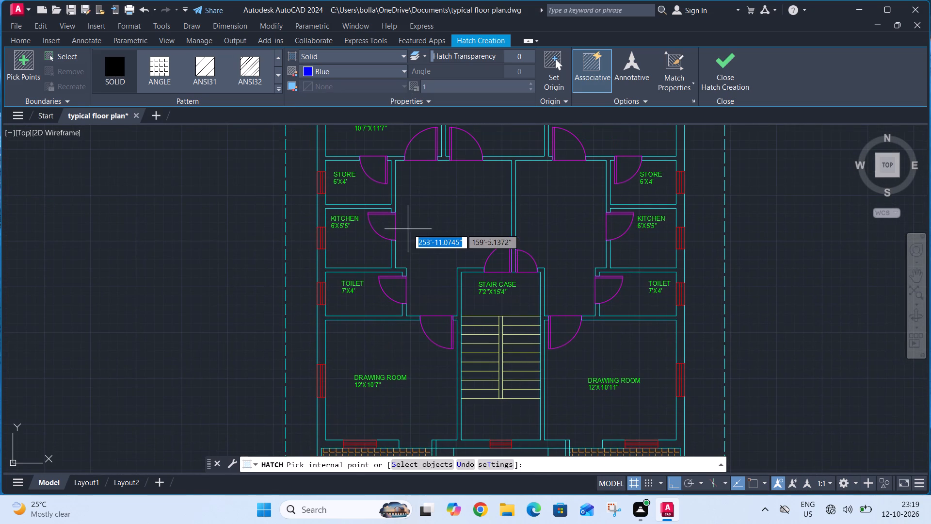
pyautogui.moveTo(411, 237); pyautogui.dragTo(429, 384, button='middle')
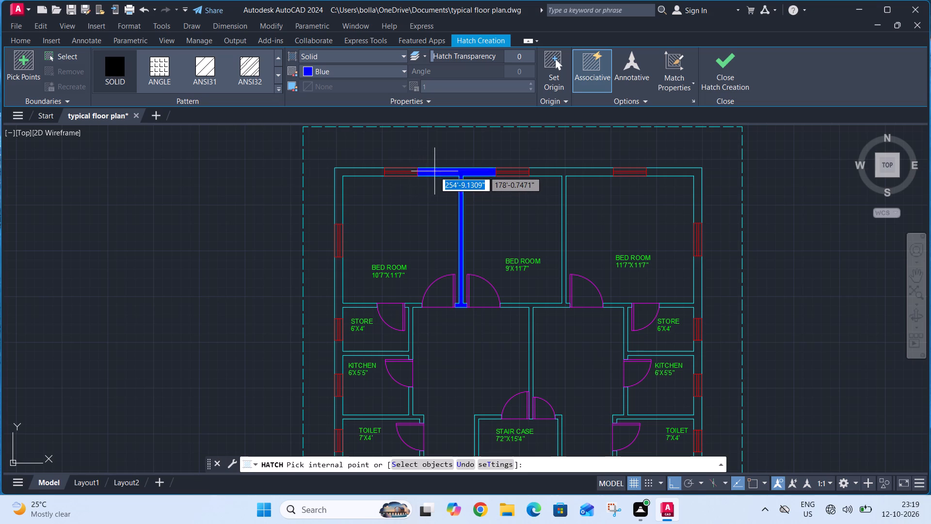
pyautogui.click(434, 171)
pyautogui.press('Escape')
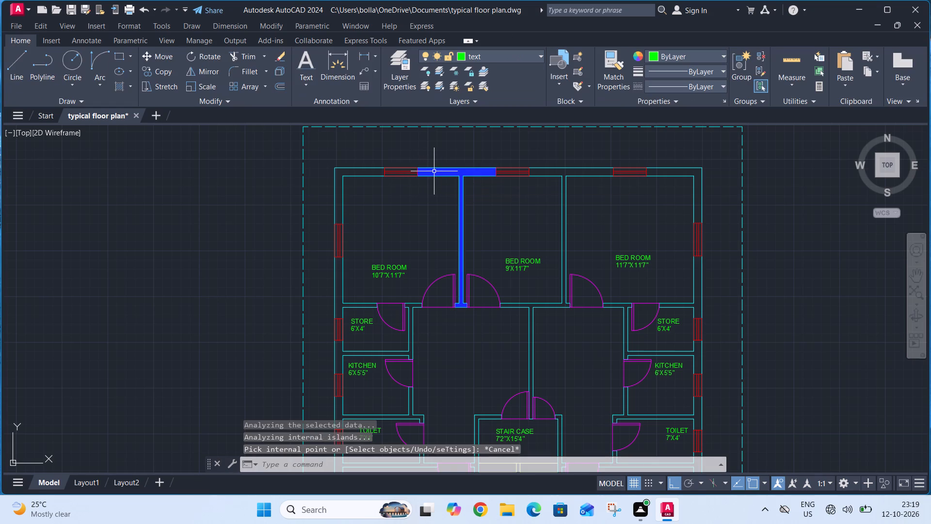
# Change the color of the solid wall hatch between the left and middle bedrooms to black 0,0,0.
pyautogui.click(436, 172)
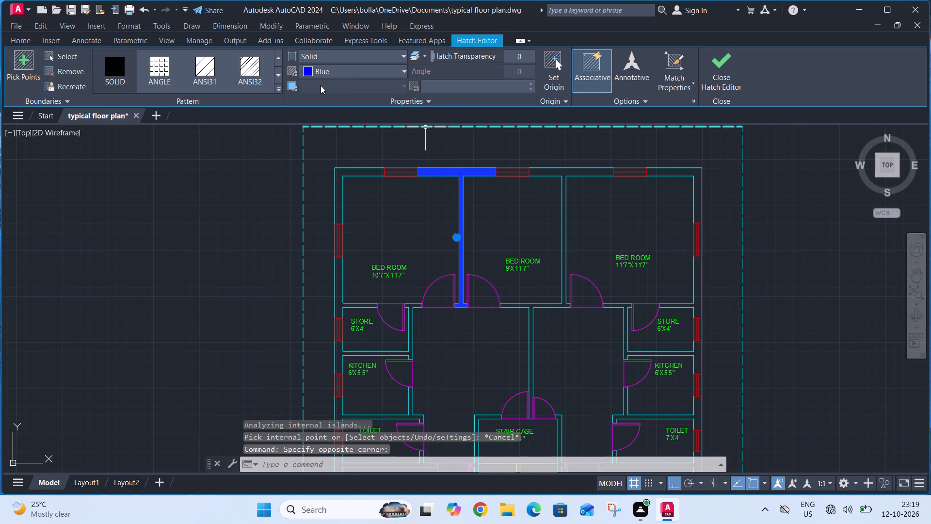
pyautogui.click(340, 72)
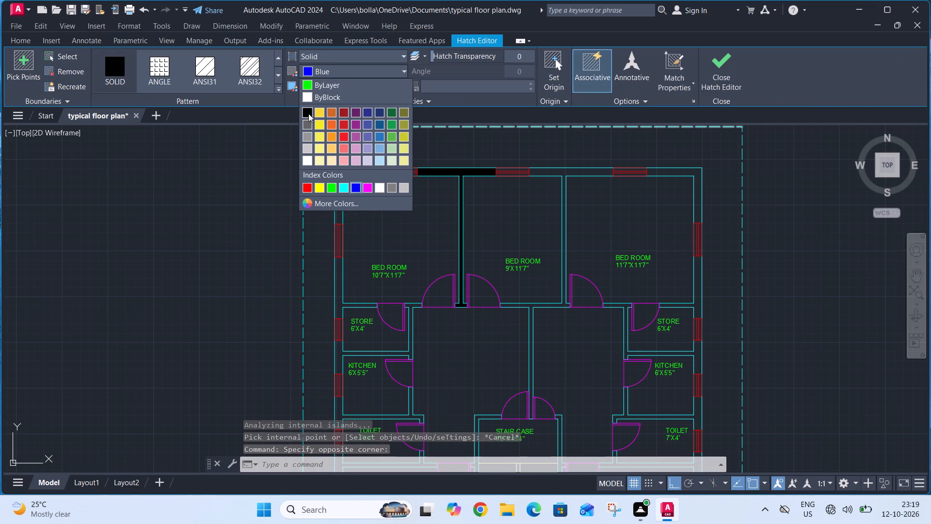
pyautogui.click(308, 114)
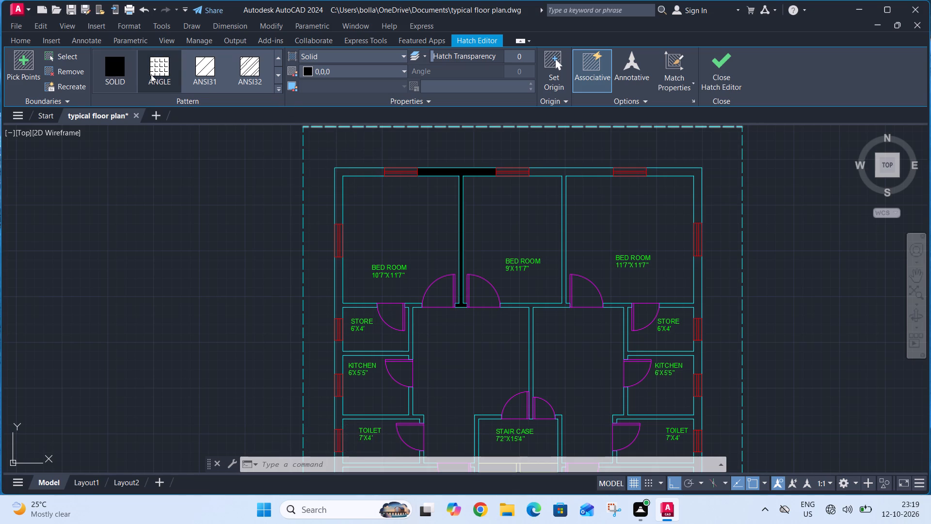
pyautogui.click(125, 71)
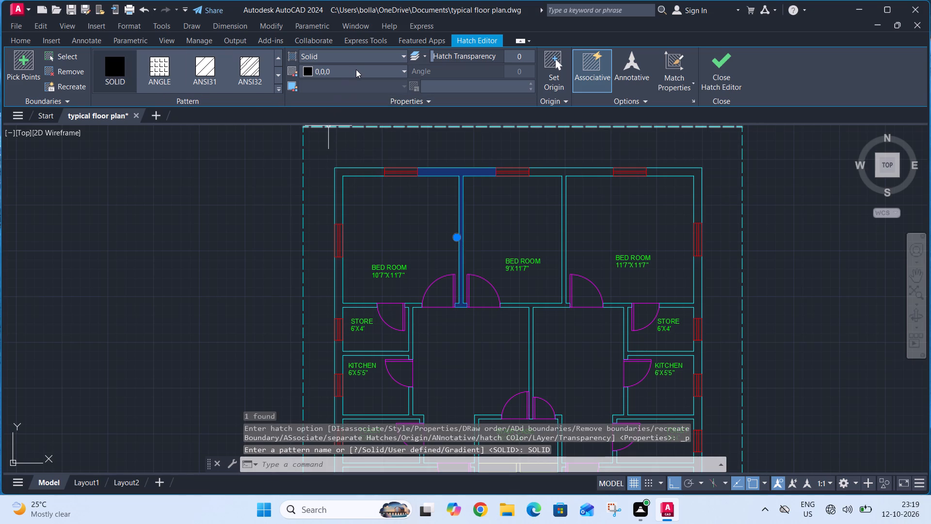
pyautogui.click(356, 69)
pyautogui.click(309, 110)
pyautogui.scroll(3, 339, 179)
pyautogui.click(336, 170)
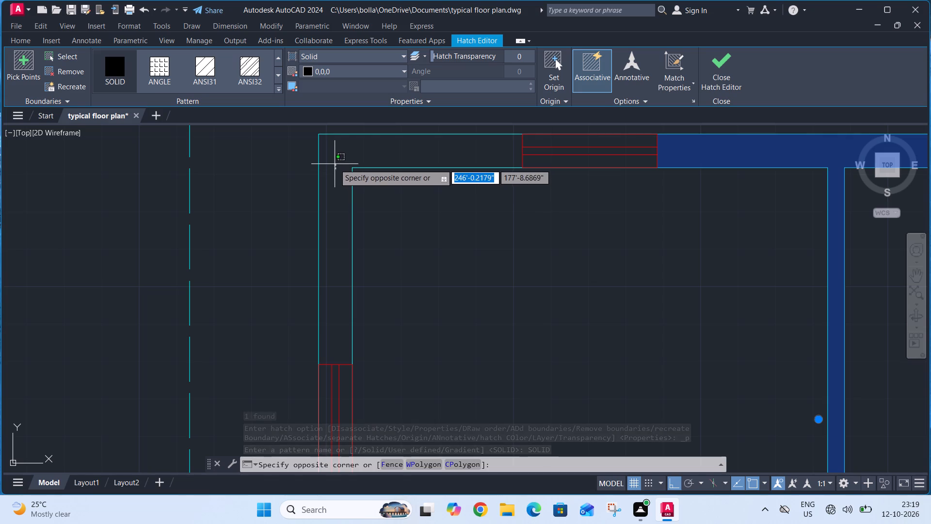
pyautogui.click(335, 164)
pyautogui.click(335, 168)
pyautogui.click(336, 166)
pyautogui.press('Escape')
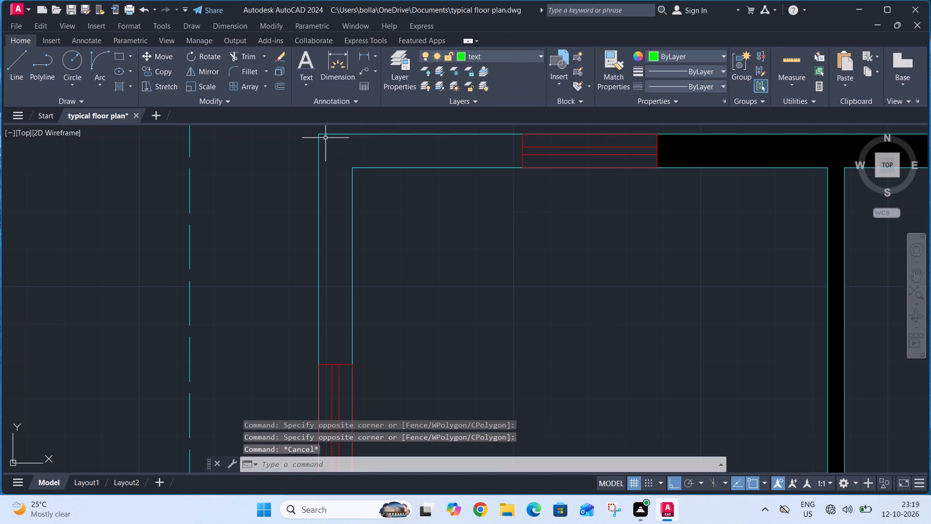
# Fill both top corner walls and the wall between the middle and right bedrooms with a solid hatch in black 0,0,0.
pyautogui.scroll(-3, 325, 138)
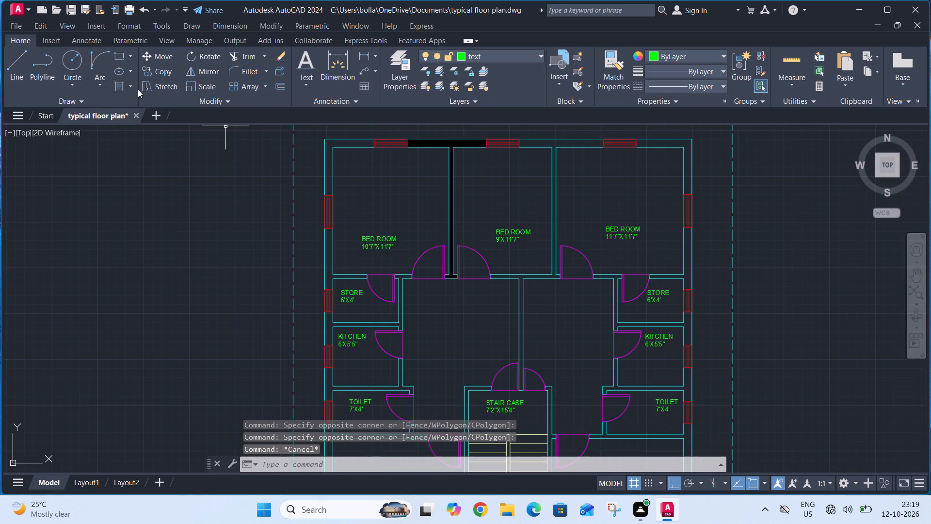
pyautogui.click(126, 88)
pyautogui.click(124, 74)
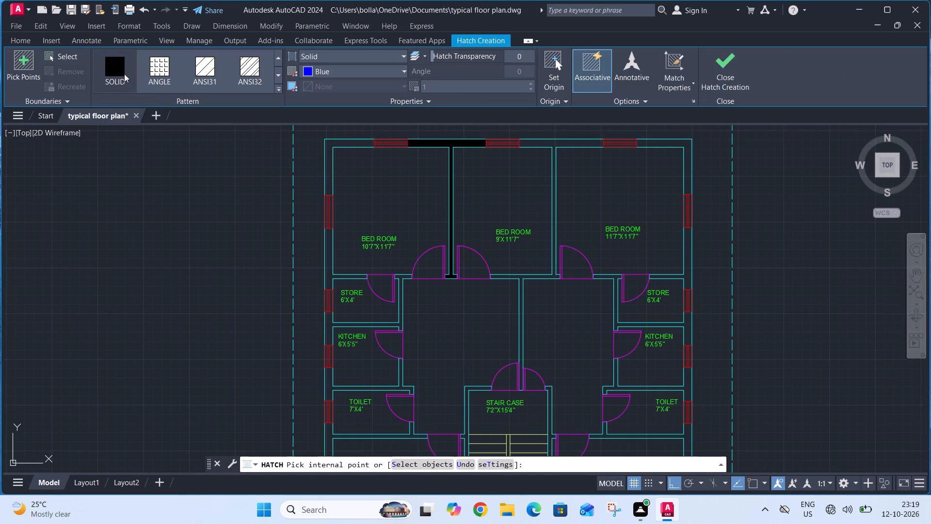
pyautogui.click(333, 72)
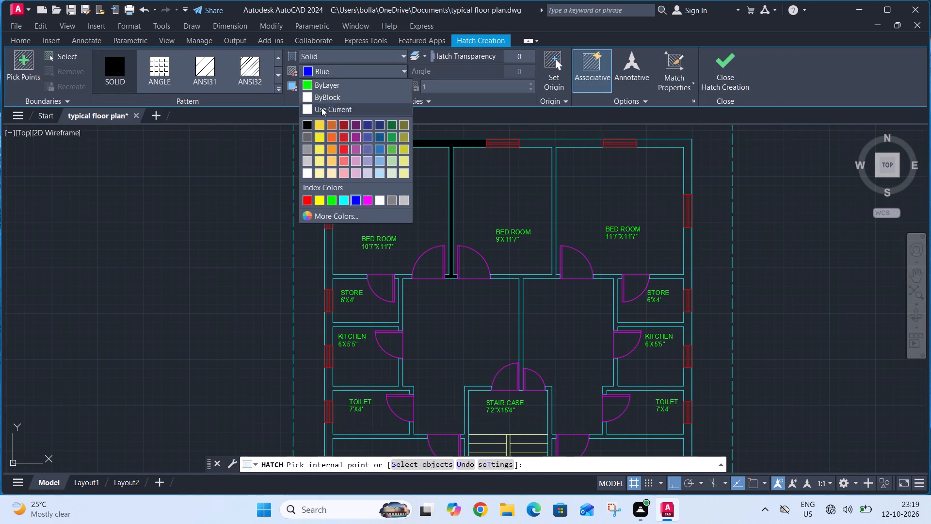
pyautogui.click(311, 124)
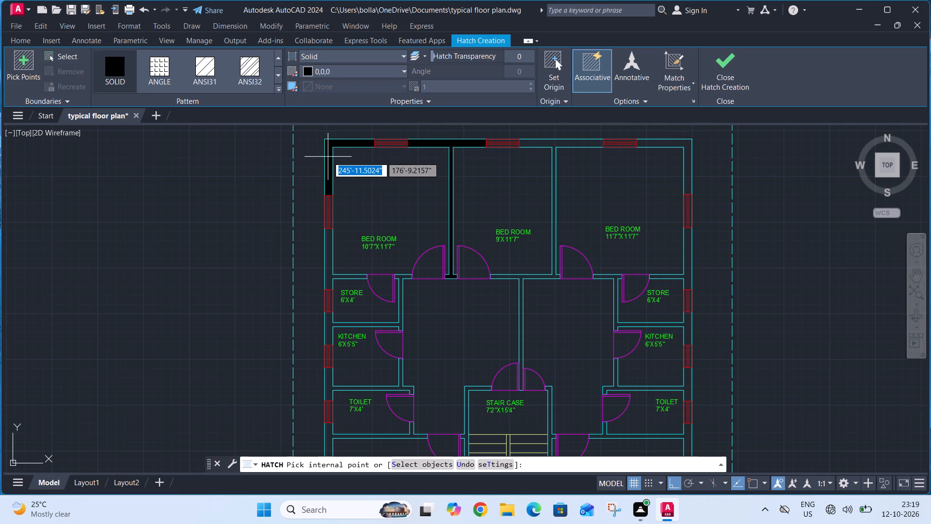
pyautogui.click(328, 157)
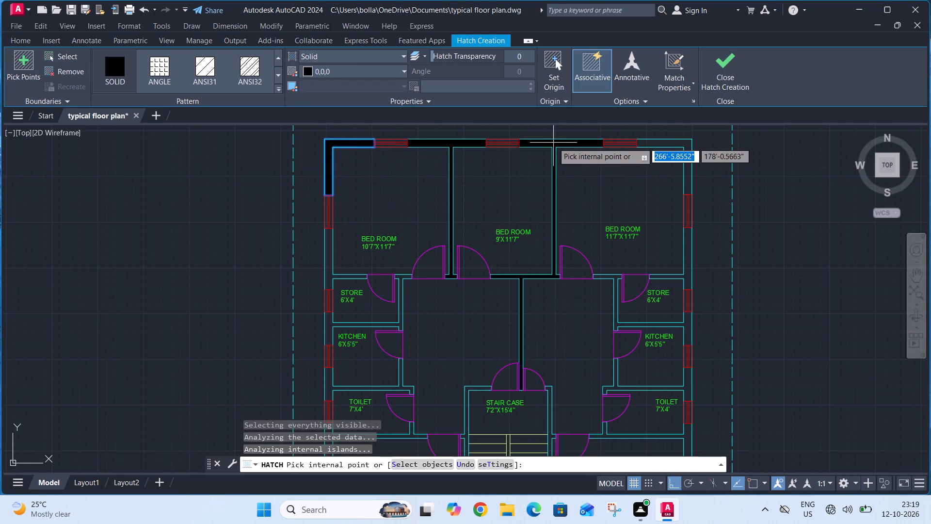
pyautogui.click(553, 143)
pyautogui.click(660, 144)
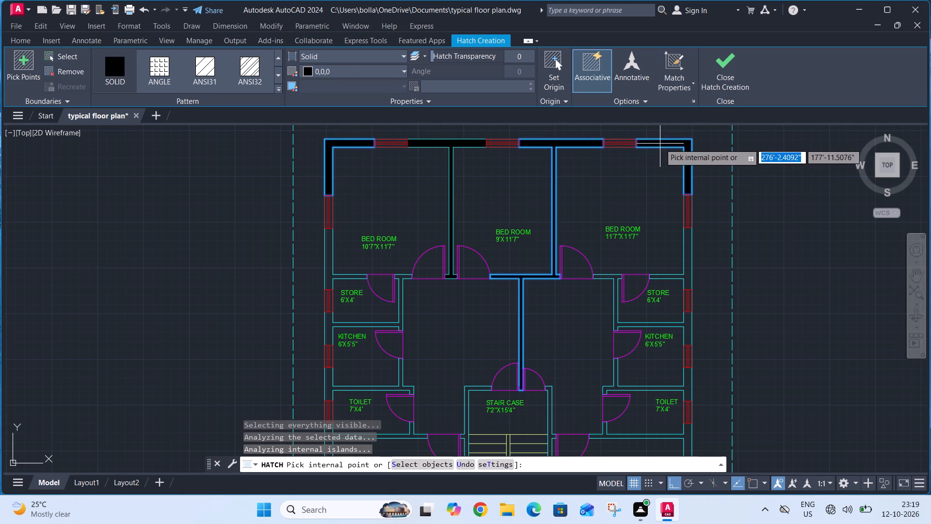
# Add the right outer wall sections from the bedroom down to the drawing room, with their store, kitchen and toilet partitions, to the solid fill.
pyautogui.click(687, 244)
pyautogui.scroll(-2, 679, 213)
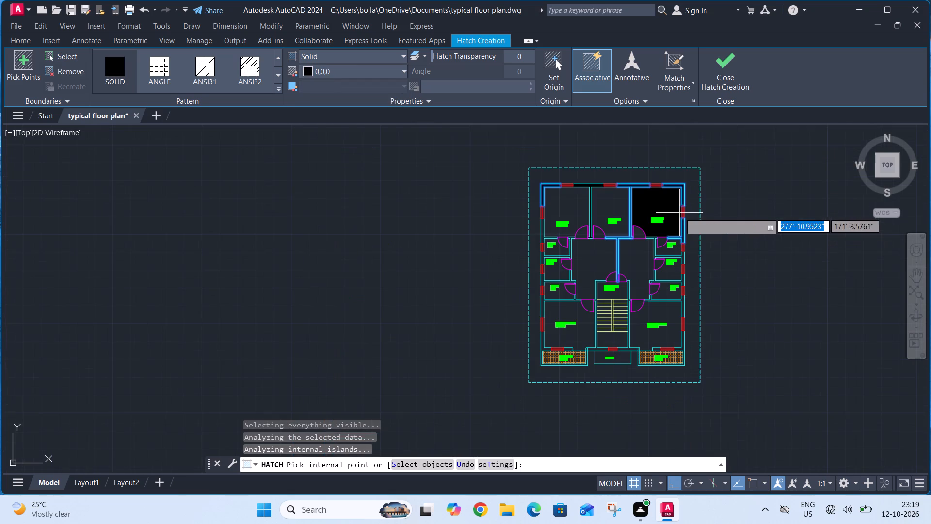
pyautogui.scroll(4, 683, 261)
pyautogui.click(679, 243)
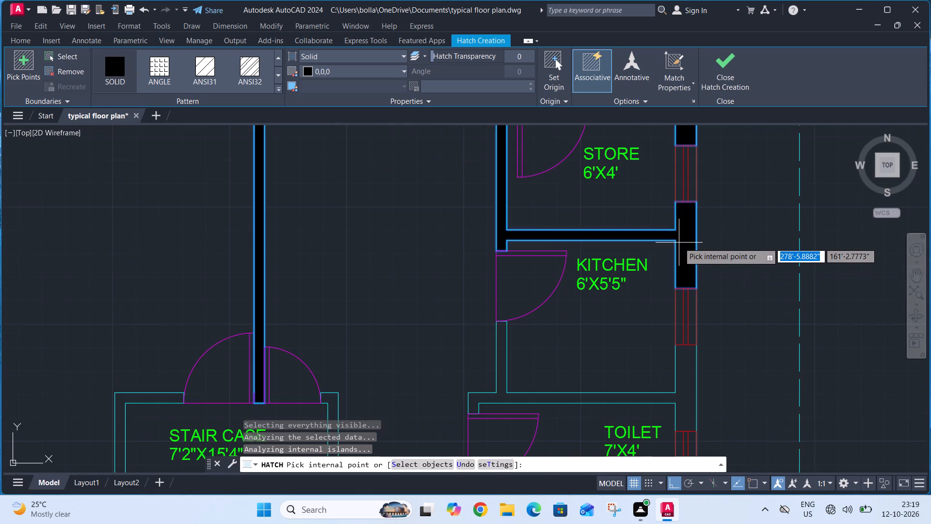
pyautogui.scroll(-3, 675, 219)
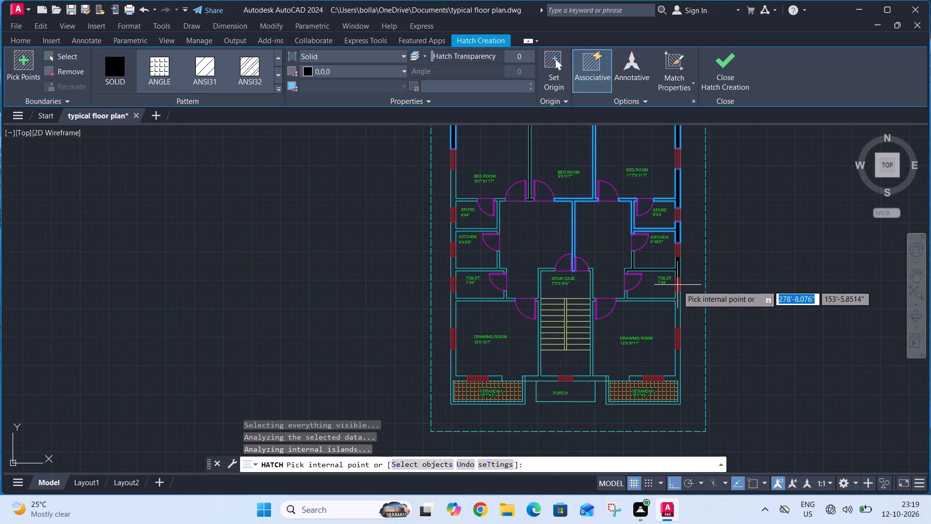
pyautogui.scroll(3, 677, 303)
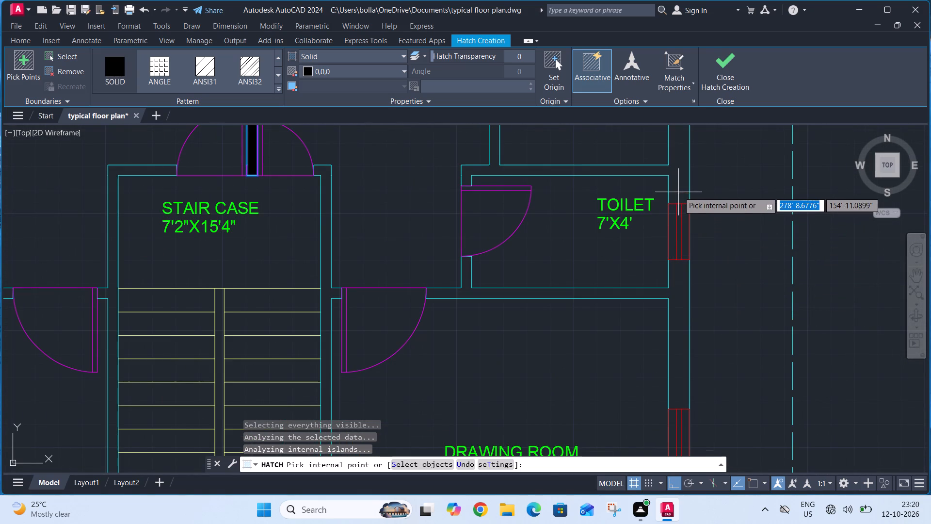
pyautogui.click(678, 192)
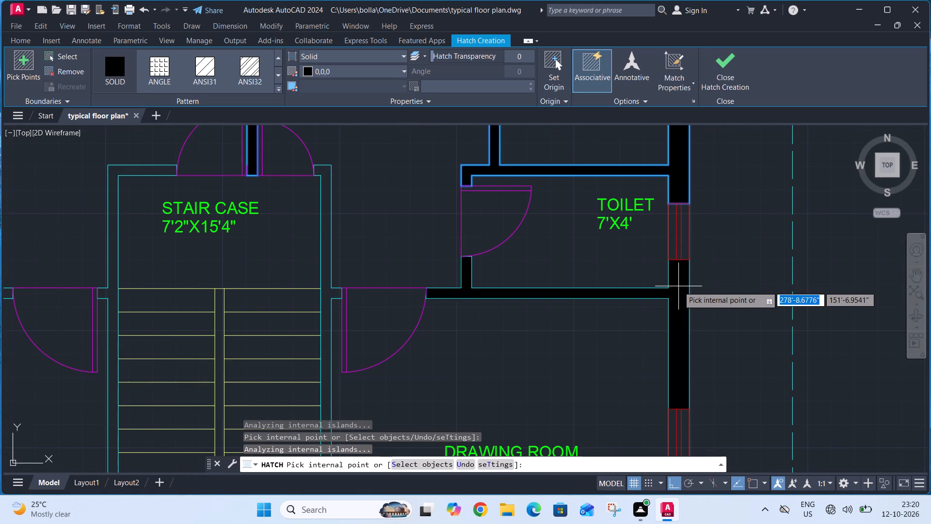
pyautogui.click(678, 286)
# Add the right drawing room's lower outer wall, the verandah walls and the short wall pieces beside the verandah opening to the solid fill.
pyautogui.scroll(-4, 674, 278)
pyautogui.scroll(3, 672, 323)
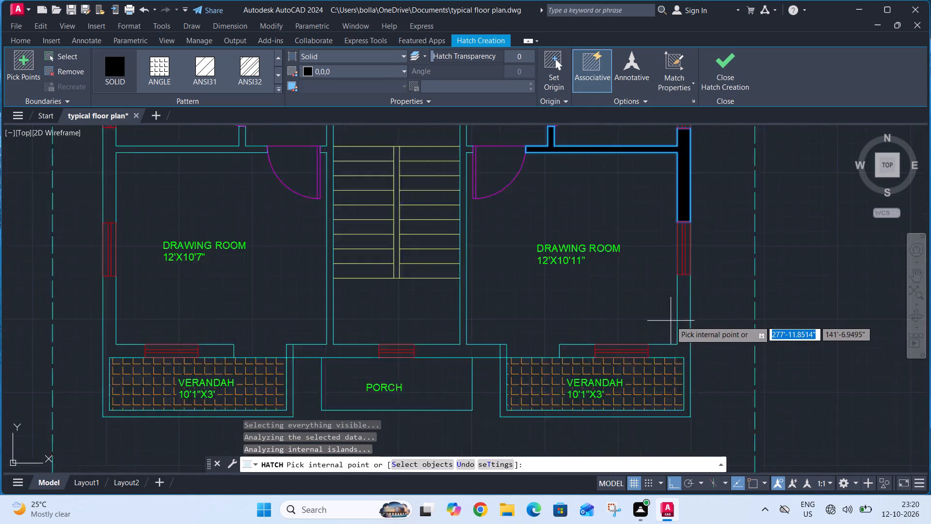
pyautogui.scroll(1, 671, 321)
pyautogui.click(690, 317)
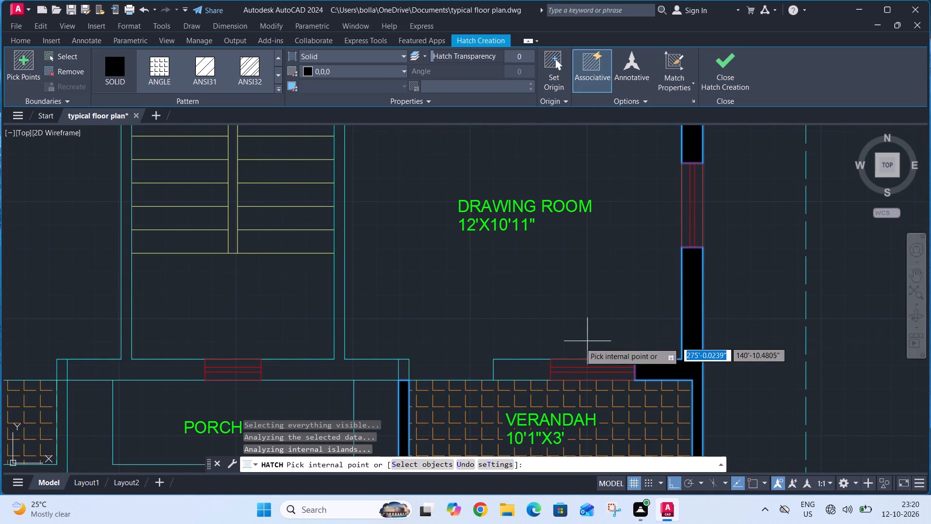
pyautogui.click(531, 366)
pyautogui.scroll(-3, 584, 307)
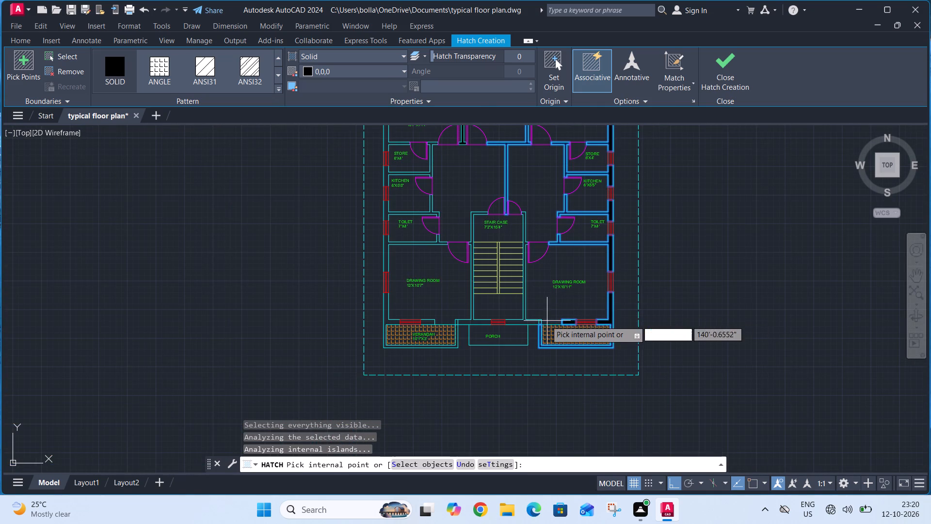
pyautogui.scroll(5, 543, 323)
pyautogui.click(521, 319)
# Add both staircase side walls and the front wall sections on either side of the porch window to the solid fill.
pyautogui.click(477, 321)
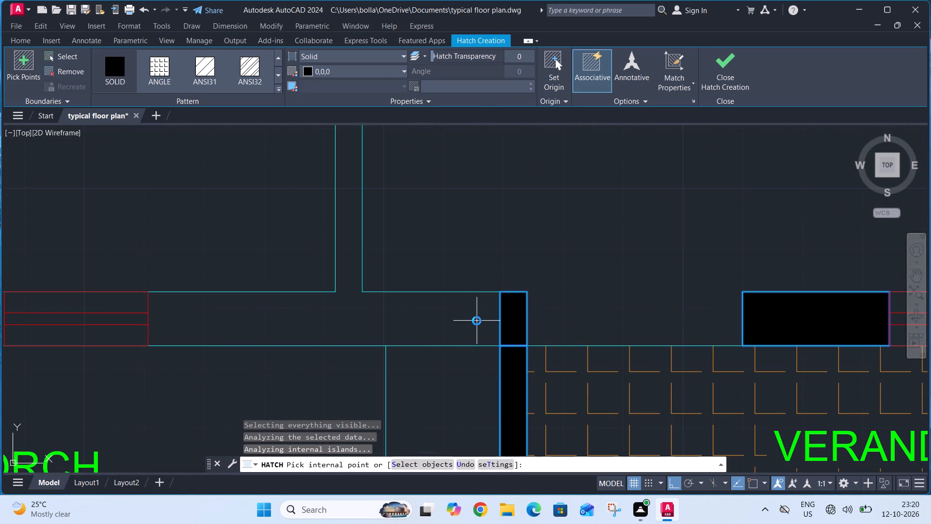
pyautogui.click(599, 159)
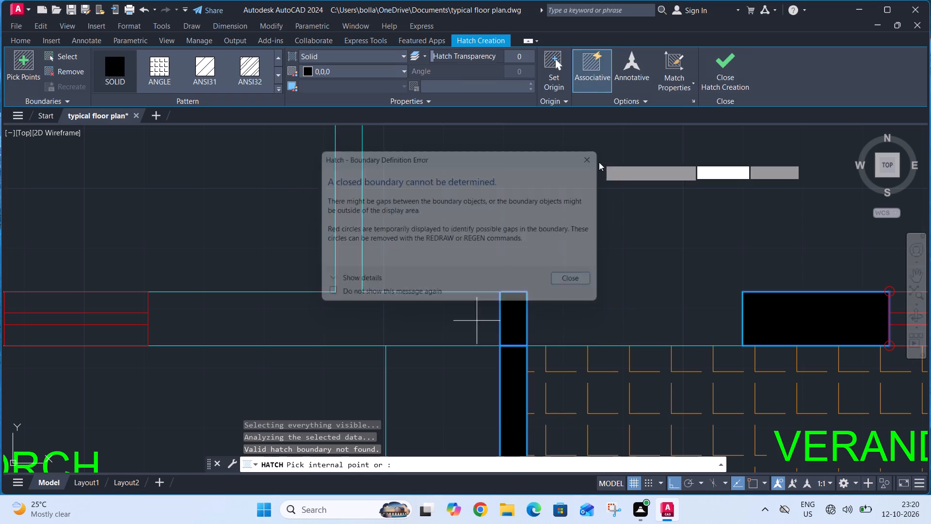
pyautogui.scroll(-2, 539, 275)
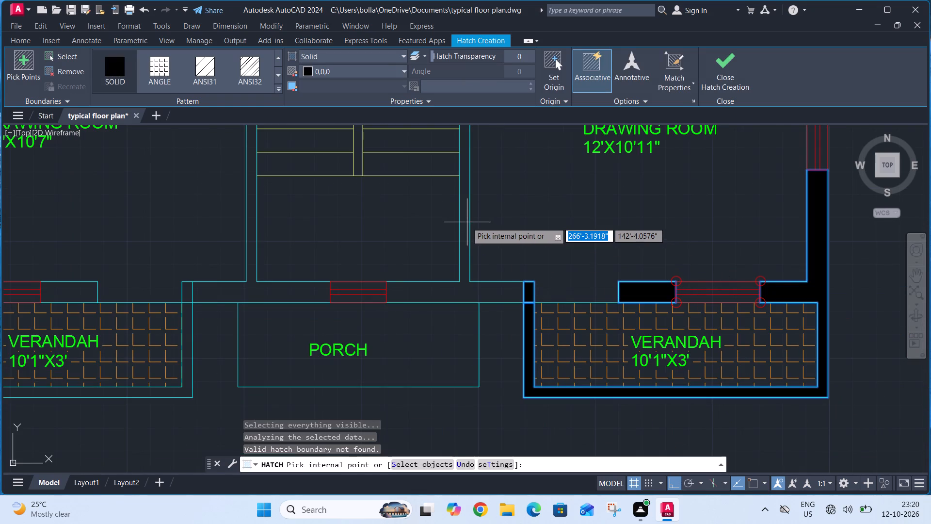
pyautogui.click(467, 222)
pyautogui.scroll(-2, 483, 236)
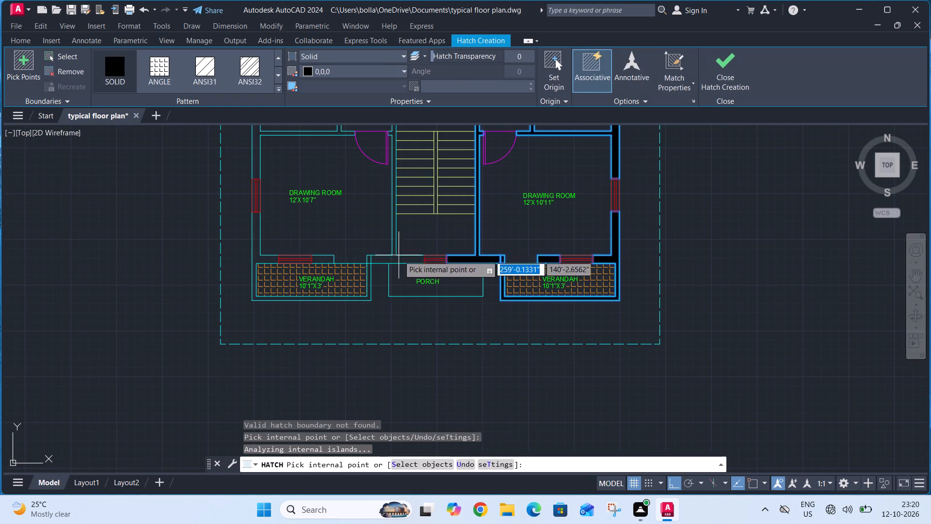
pyautogui.scroll(3, 395, 256)
pyautogui.click(390, 233)
pyautogui.scroll(-2, 416, 236)
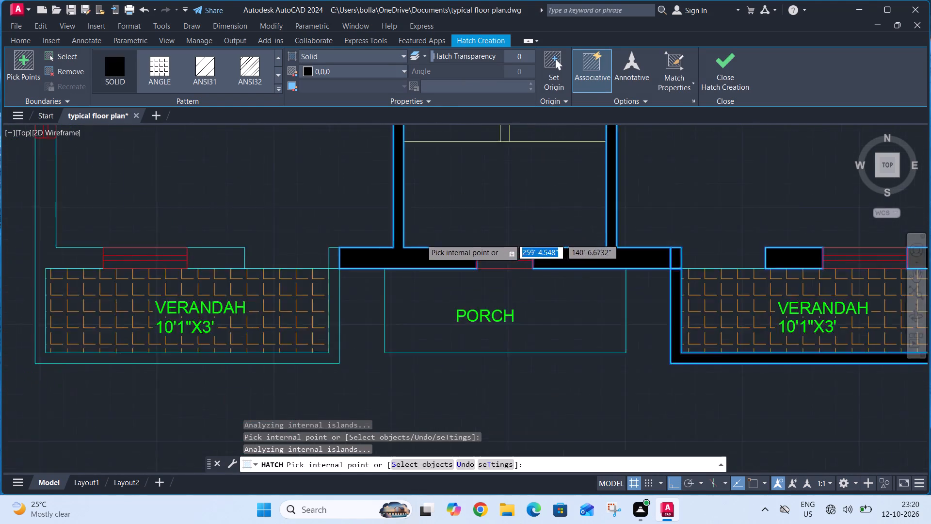
# Add the left verandah walls, the lower left outer wall and the short wall pieces beside the verandah opening to the solid fill.
pyautogui.scroll(-1, 422, 239)
pyautogui.scroll(4, 385, 251)
pyautogui.click(396, 242)
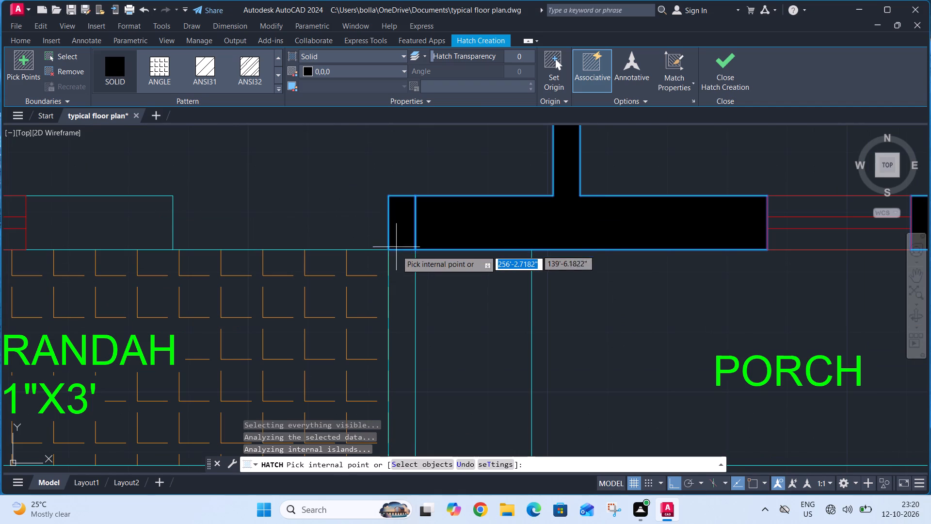
pyautogui.click(397, 264)
pyautogui.scroll(-4, 437, 246)
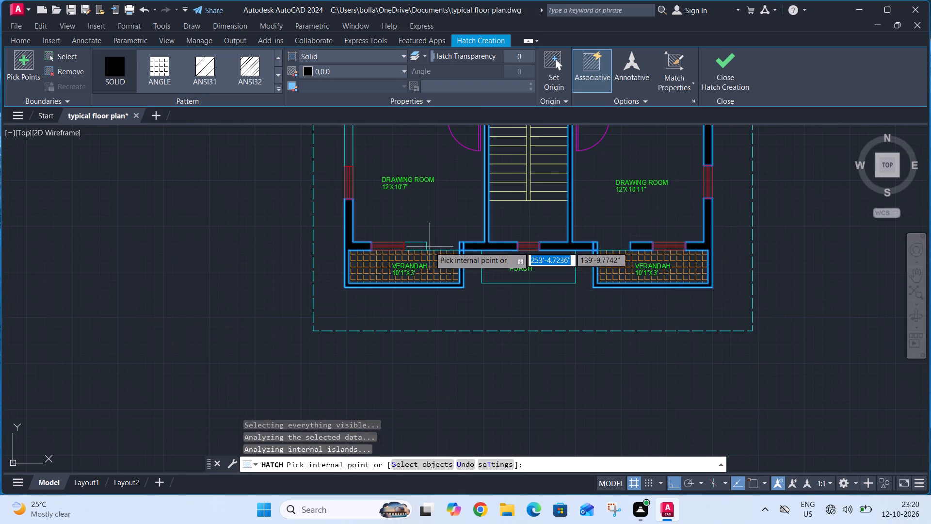
pyautogui.scroll(3, 422, 247)
pyautogui.click(420, 246)
pyautogui.scroll(-5, 451, 260)
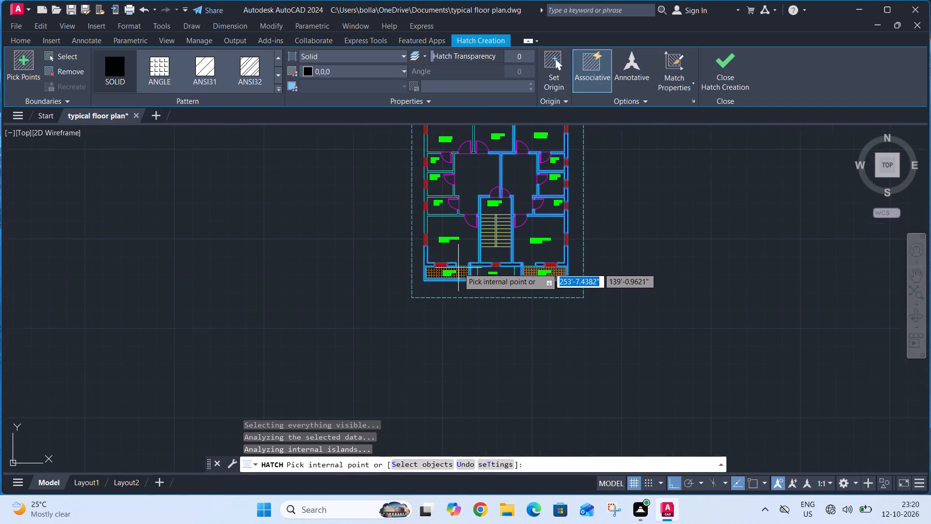
# Add the left unit's toilet, kitchen and store partition walls, with their adjoining outer wall sections, to the solid fill.
pyautogui.moveTo(461, 253); pyautogui.dragTo(474, 301, button='middle')
pyautogui.scroll(4, 462, 264)
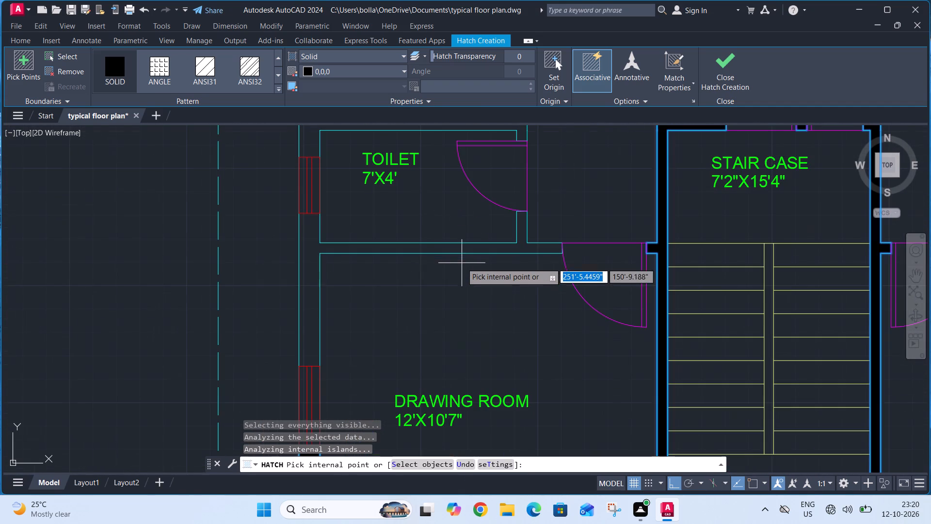
pyautogui.click(461, 247)
pyautogui.scroll(-4, 466, 253)
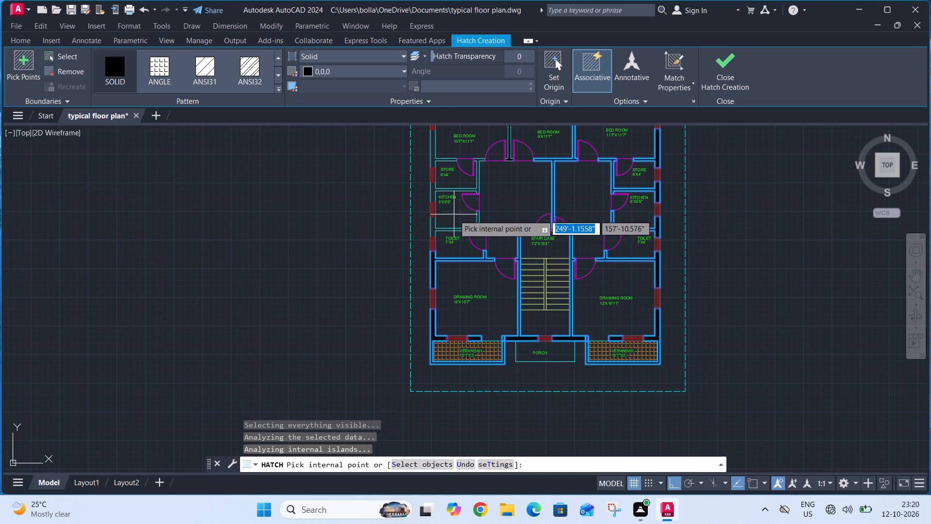
pyautogui.scroll(4, 452, 219)
pyautogui.click(434, 275)
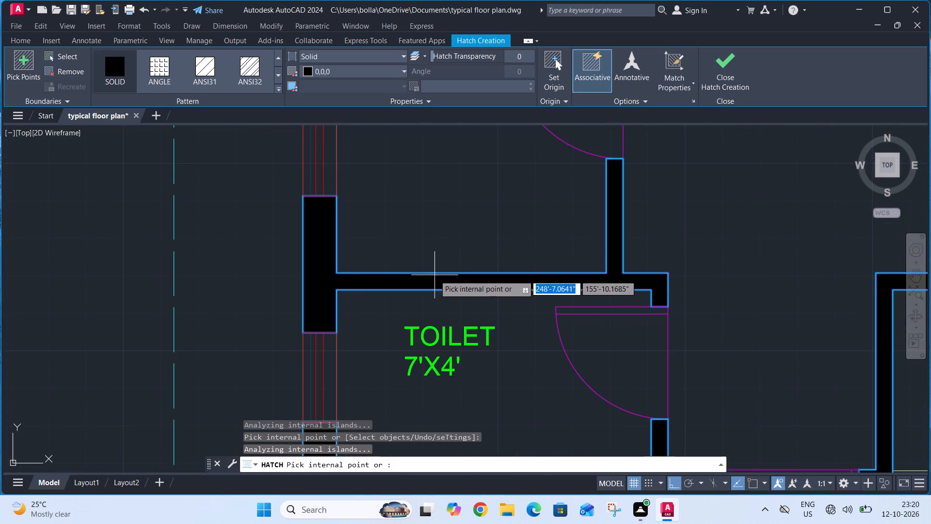
pyautogui.scroll(-3, 434, 273)
pyautogui.scroll(2, 432, 213)
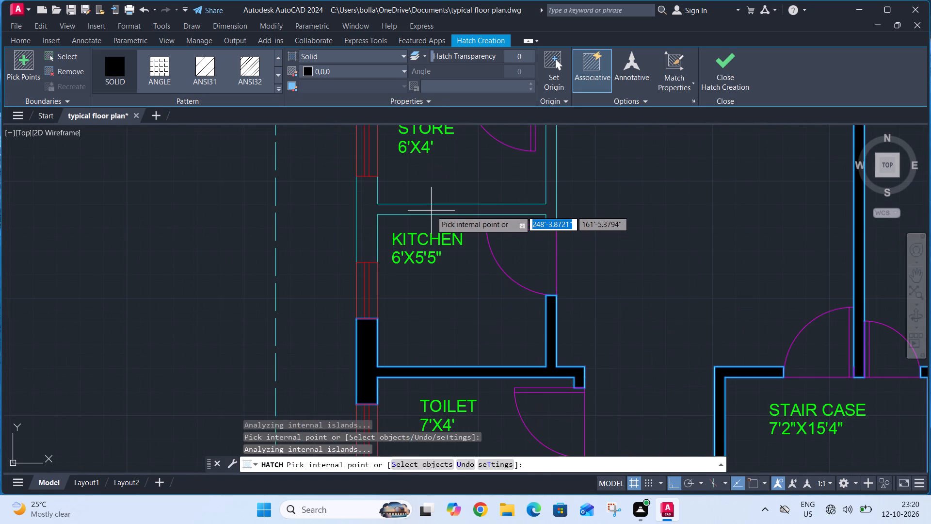
pyautogui.click(431, 210)
pyautogui.scroll(-2, 439, 213)
# Add the left outer wall between the bedroom and store, with the partition joining it, to the solid fill and finish the hatch.
pyautogui.moveTo(440, 202); pyautogui.dragTo(452, 295, button='middle')
pyautogui.scroll(-1, 452, 295)
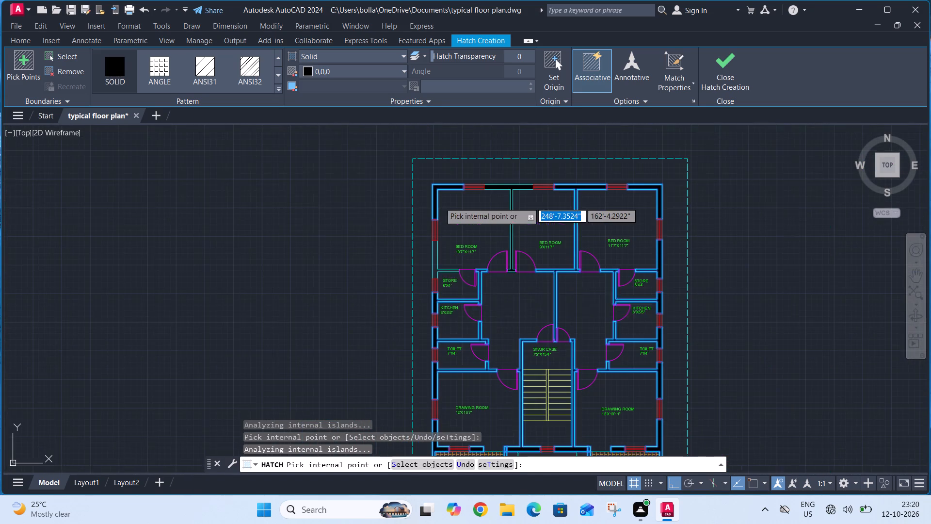
pyautogui.moveTo(452, 295); pyautogui.dragTo(452, 295, button='middle')
pyautogui.scroll(3, 441, 260)
pyautogui.click(413, 264)
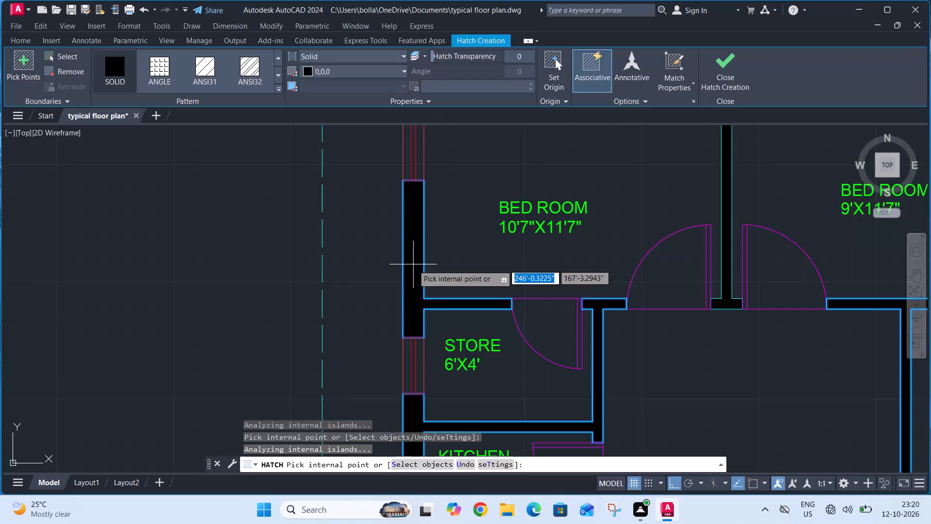
pyautogui.scroll(-4, 413, 268)
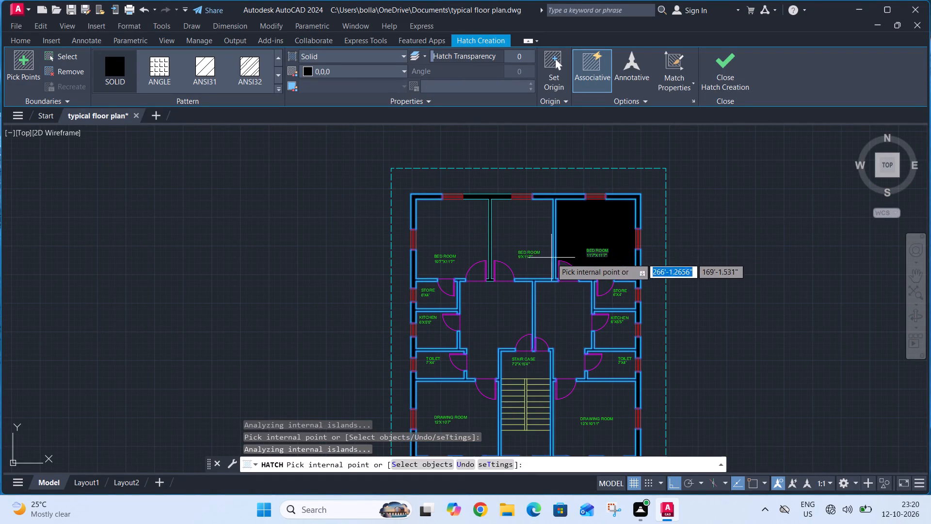
pyautogui.moveTo(544, 266); pyautogui.dragTo(514, 234, button='middle')
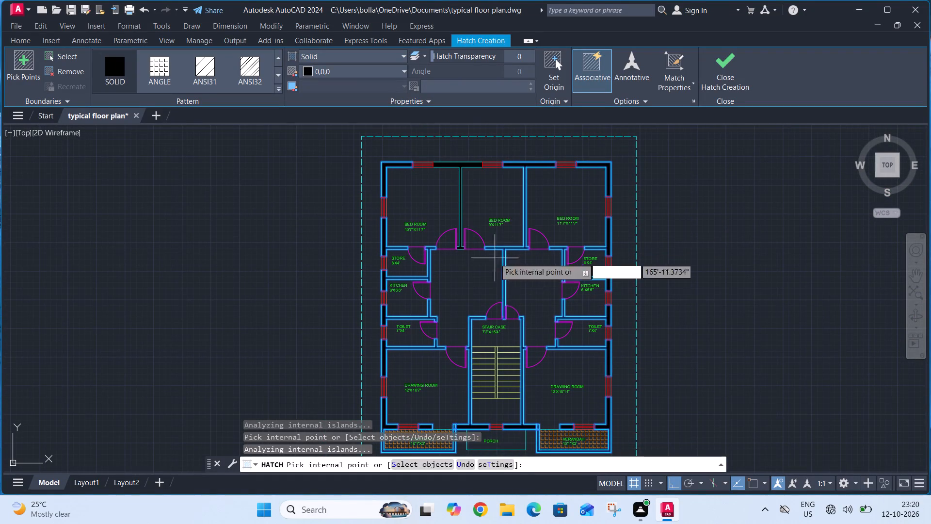
pyautogui.moveTo(531, 319); pyautogui.dragTo(521, 277, button='middle')
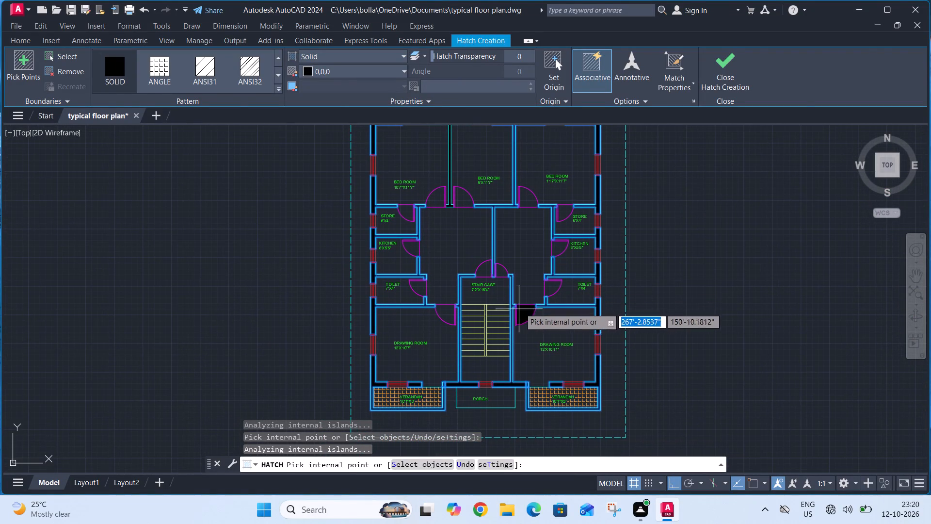
pyautogui.press('Escape')
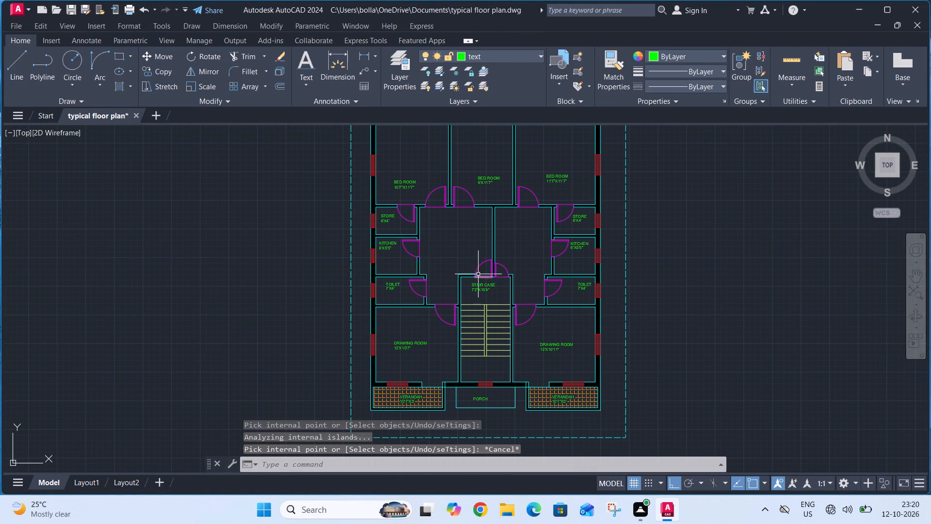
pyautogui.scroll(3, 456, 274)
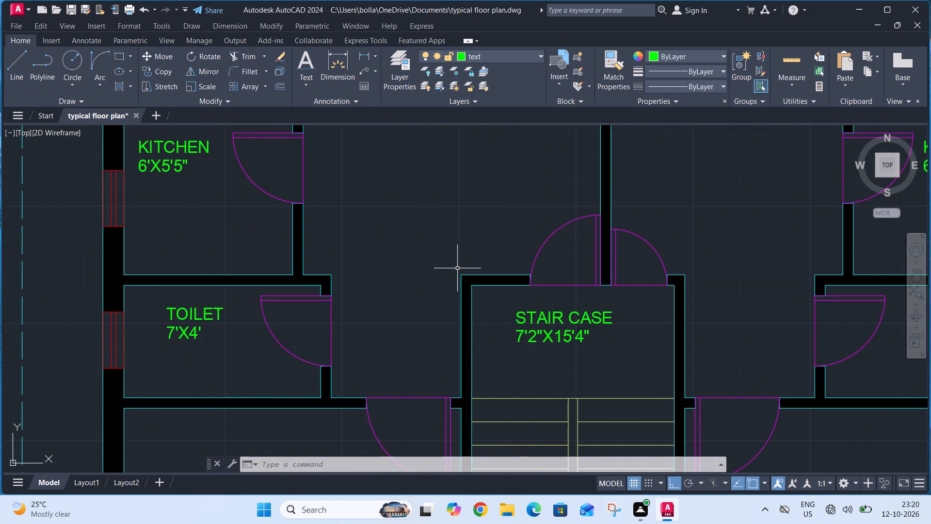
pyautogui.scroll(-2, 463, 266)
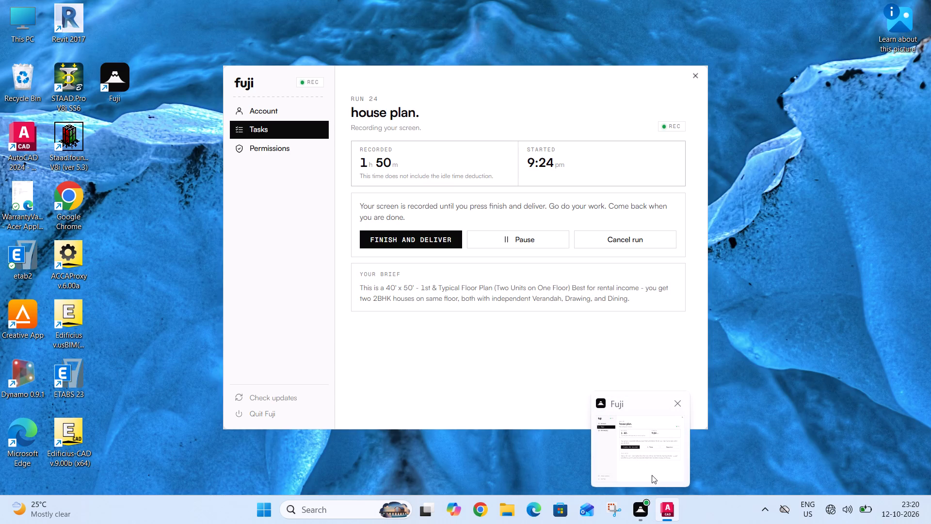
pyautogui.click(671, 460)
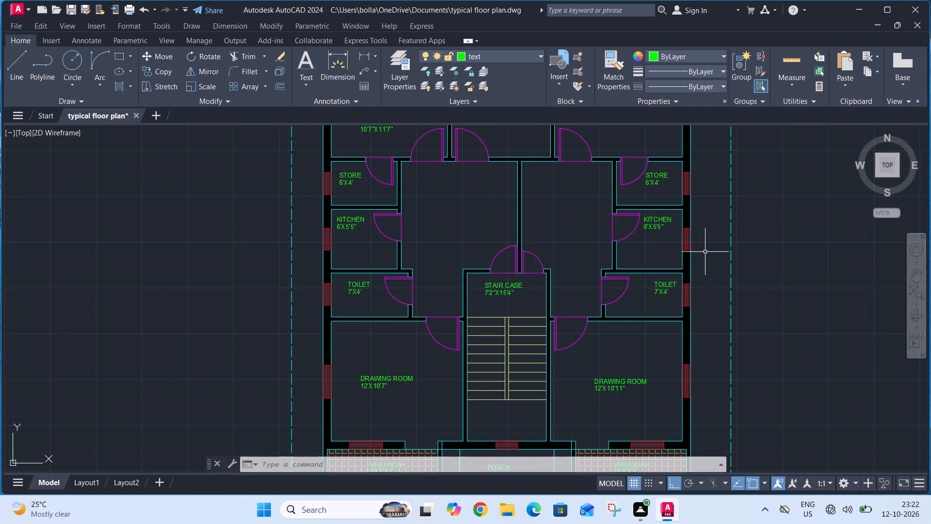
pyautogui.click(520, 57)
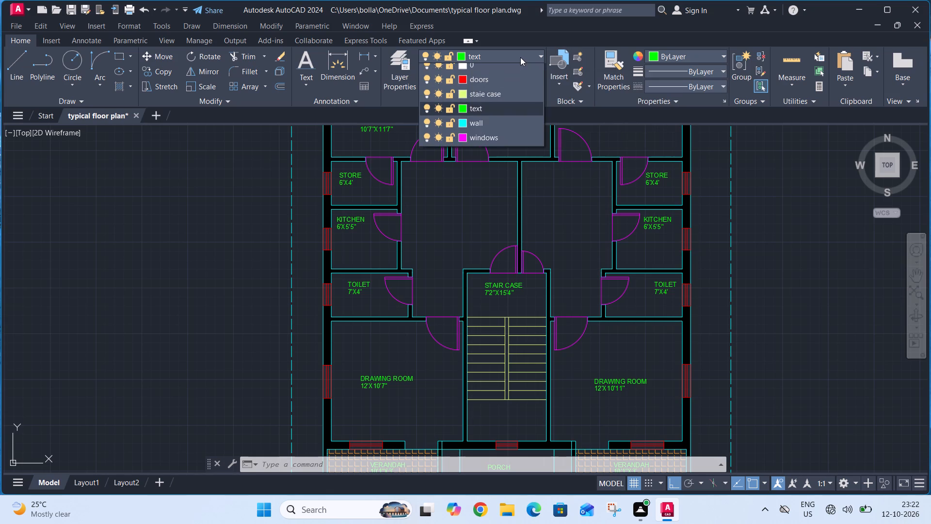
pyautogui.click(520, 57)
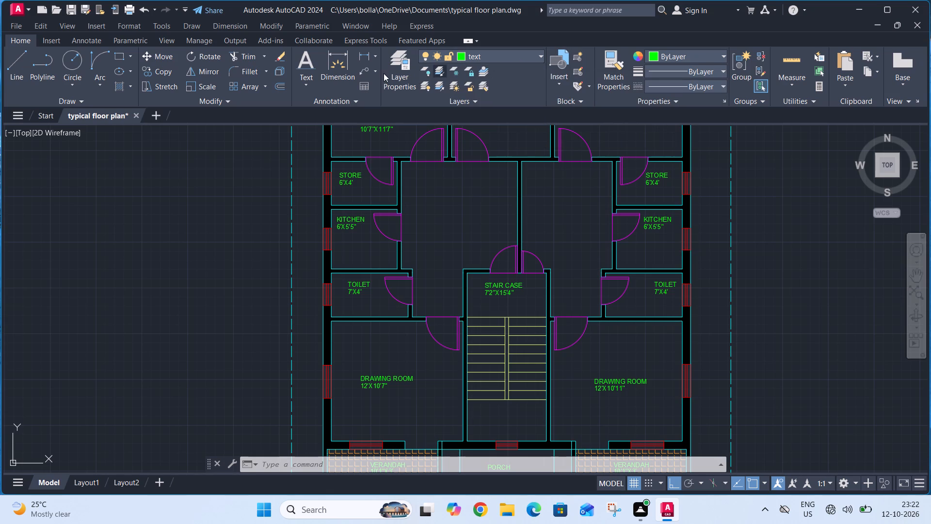
# Add linear dimensions just below the door openings of the middle and left bedrooms.
pyautogui.click(366, 58)
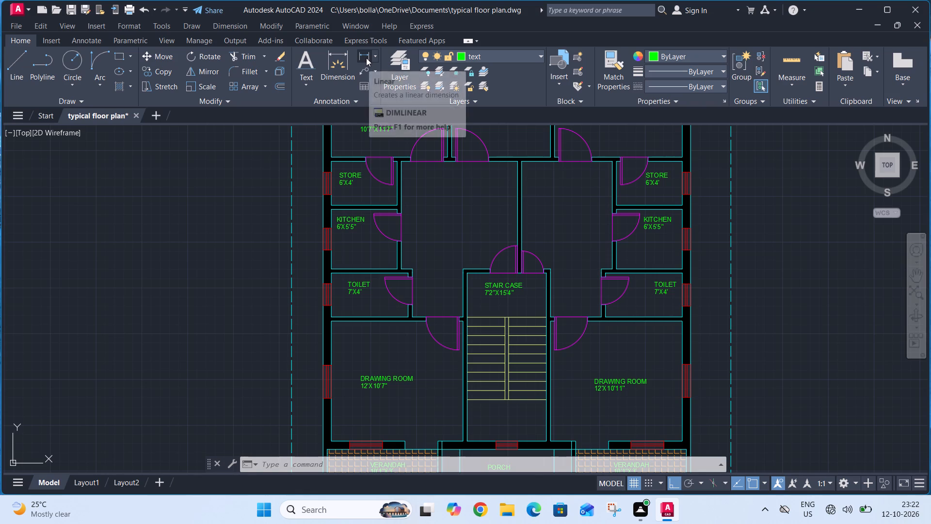
pyautogui.scroll(3, 455, 162)
pyautogui.click(456, 161)
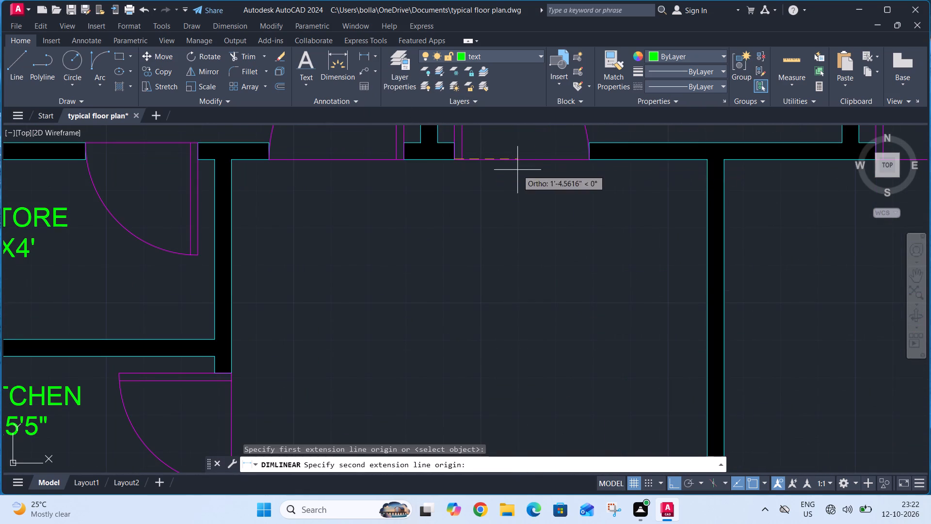
pyautogui.moveTo(592, 158); pyautogui.dragTo(592, 162)
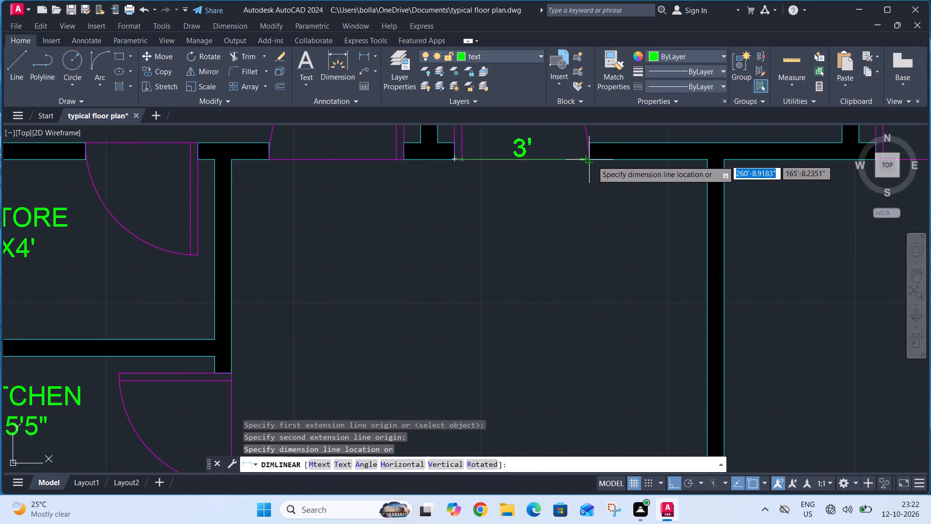
pyautogui.moveTo(592, 162); pyautogui.dragTo(592, 162)
pyautogui.click(596, 177)
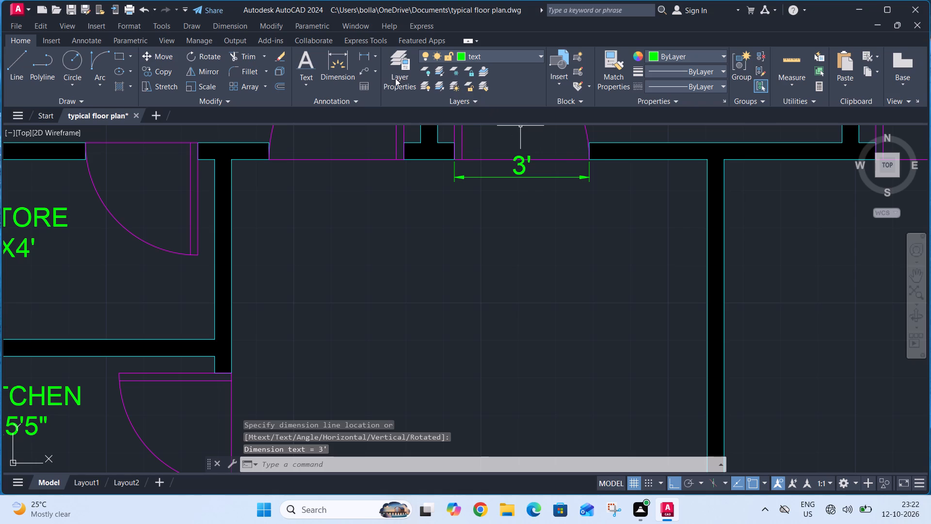
pyautogui.click(367, 55)
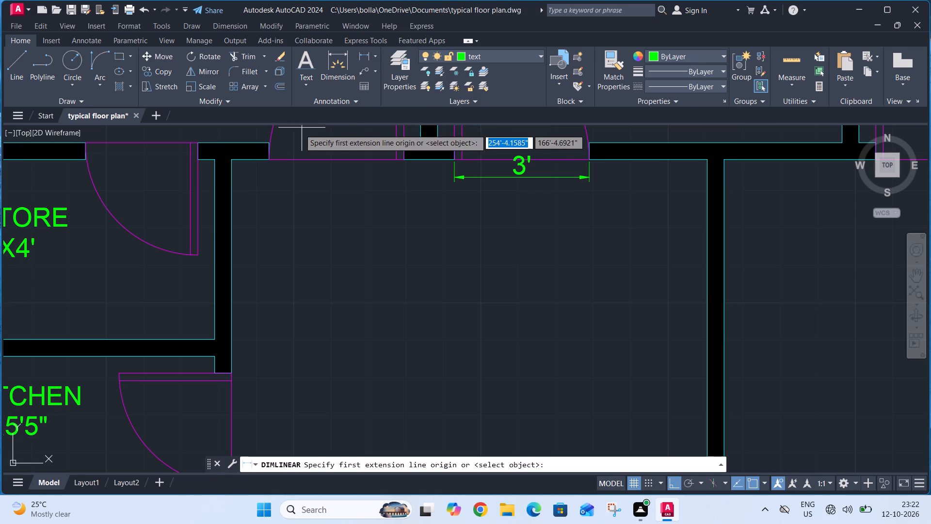
pyautogui.click(269, 159)
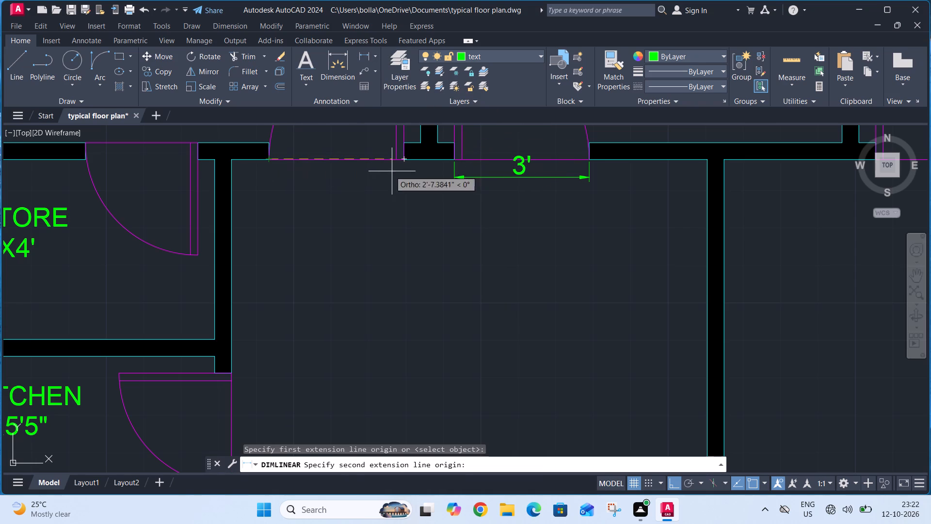
pyautogui.click(403, 159)
pyautogui.click(407, 185)
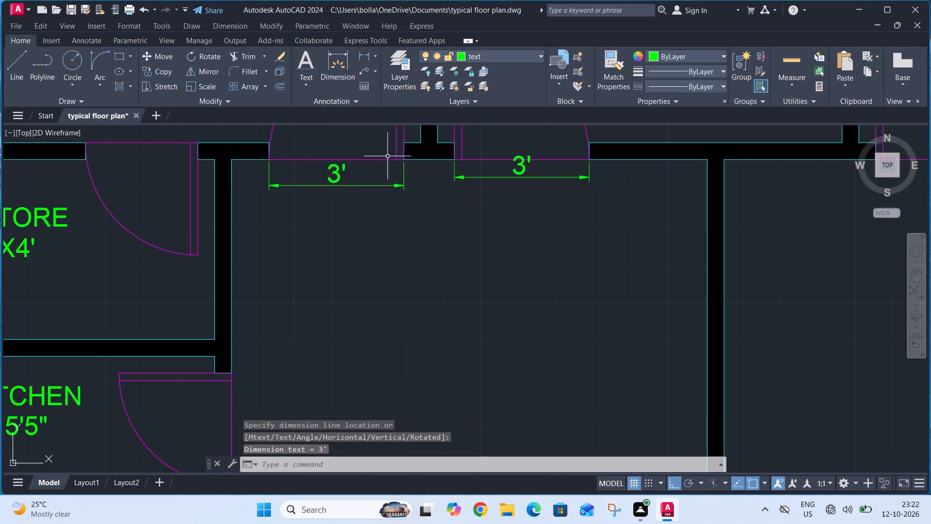
# Add a linear dimension just above the left store's door opening.
pyautogui.click(361, 56)
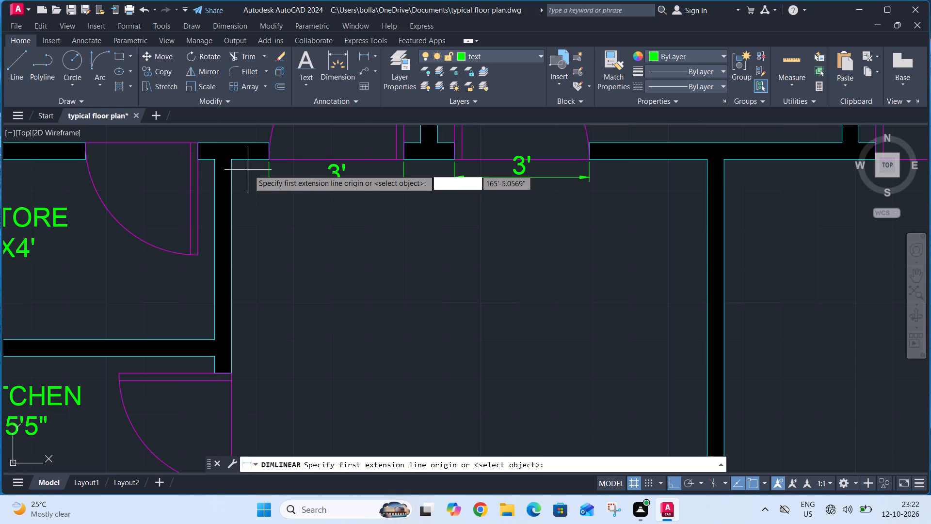
pyautogui.scroll(-3, 358, 183)
pyautogui.scroll(3, 289, 172)
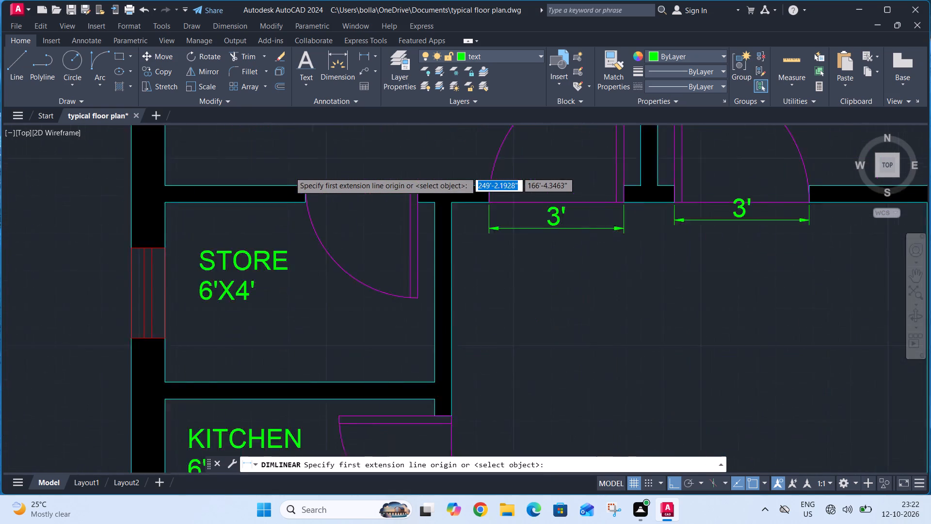
pyautogui.scroll(1, 289, 172)
pyautogui.click(315, 193)
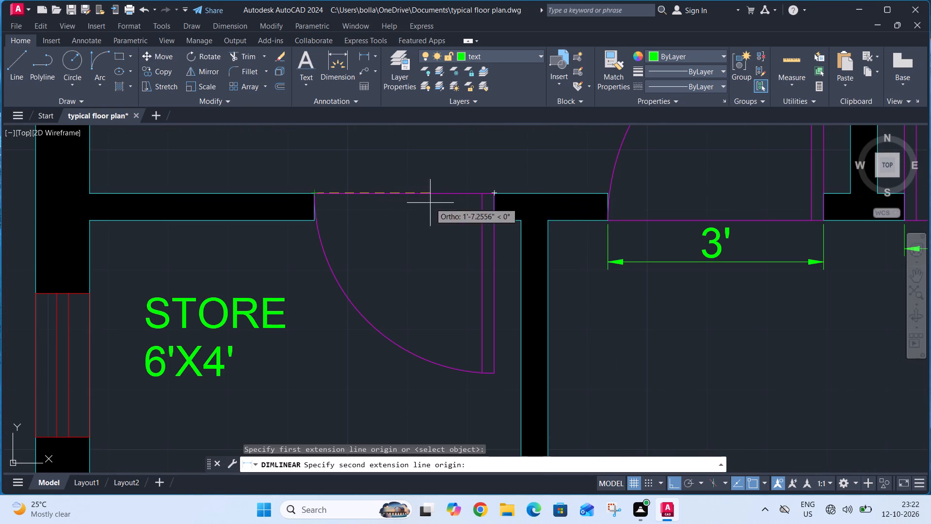
pyautogui.click(493, 195)
pyautogui.click(497, 175)
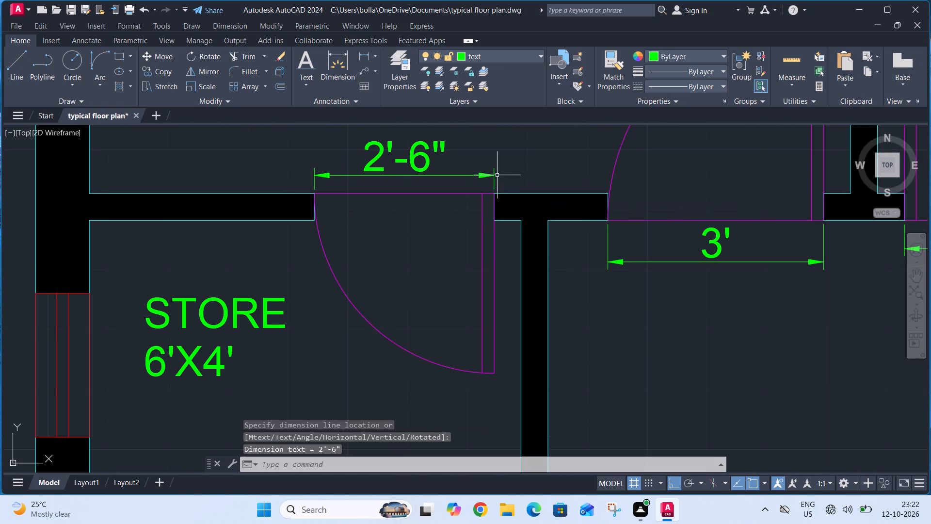
# Add a linear dimension just below the door opening of the right bedroom.
pyautogui.click(369, 56)
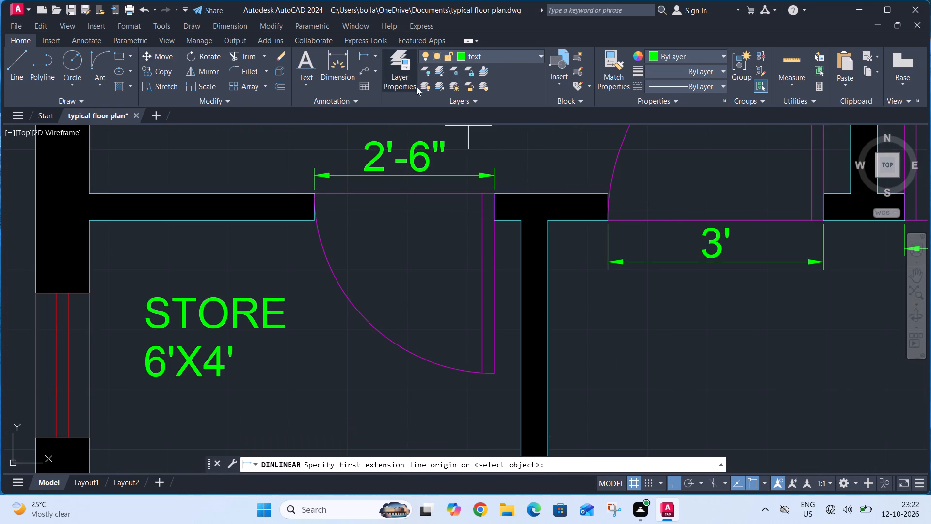
pyautogui.scroll(-6, 430, 108)
pyautogui.scroll(-3, 482, 175)
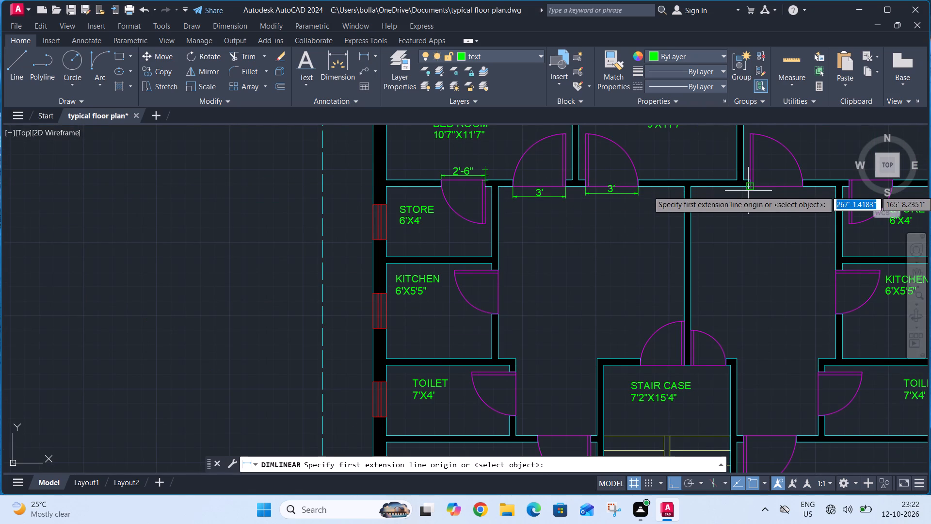
pyautogui.moveTo(748, 191); pyautogui.dragTo(631, 262, button='middle')
pyautogui.scroll(2, 631, 259)
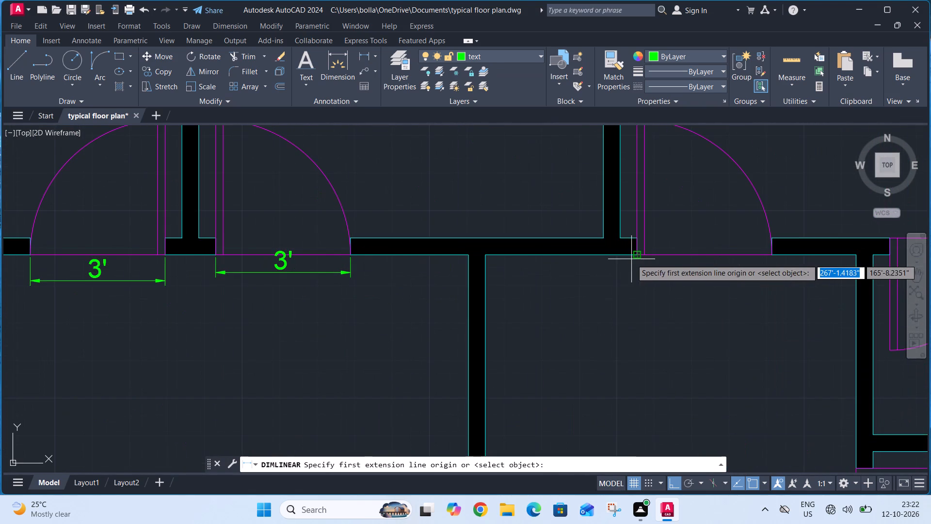
pyautogui.click(636, 255)
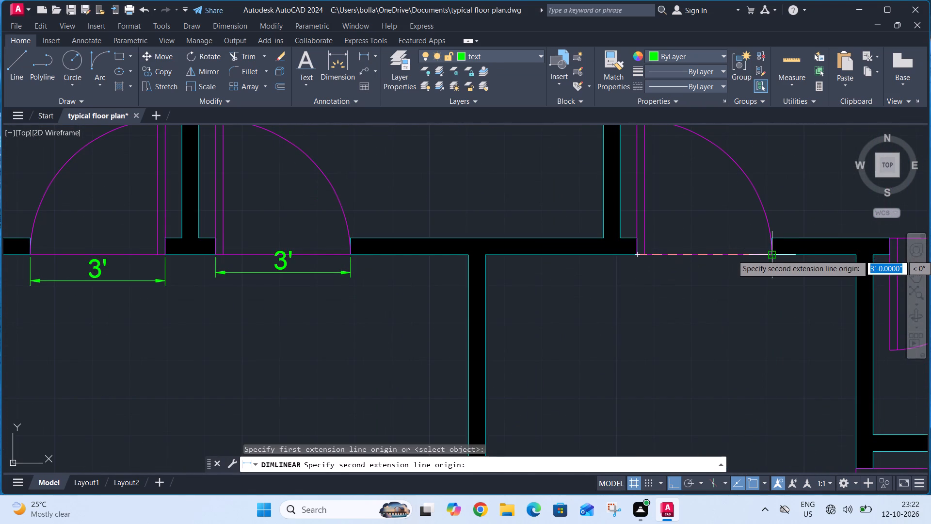
pyautogui.moveTo(773, 255); pyautogui.dragTo(774, 260)
pyautogui.click(784, 288)
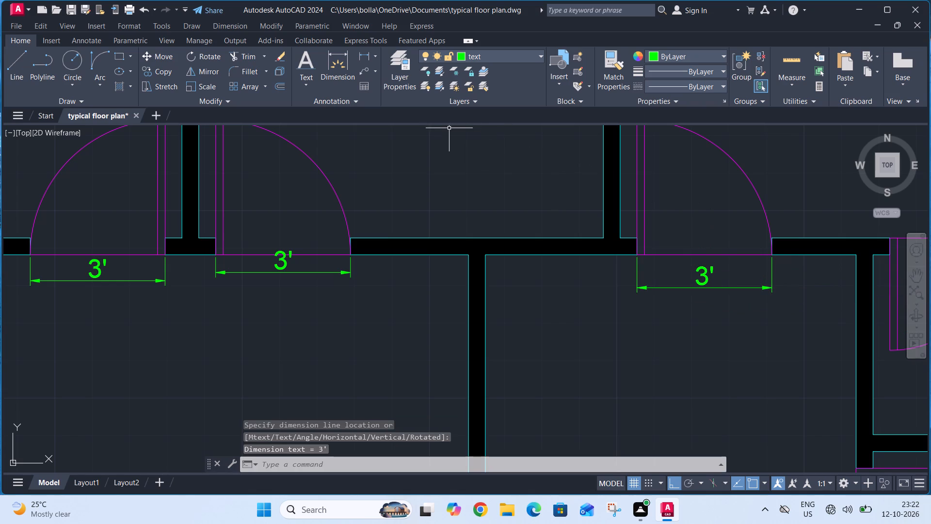
# Add a linear dimension just above the right store's door opening.
pyautogui.click(370, 59)
pyautogui.scroll(-4, 490, 114)
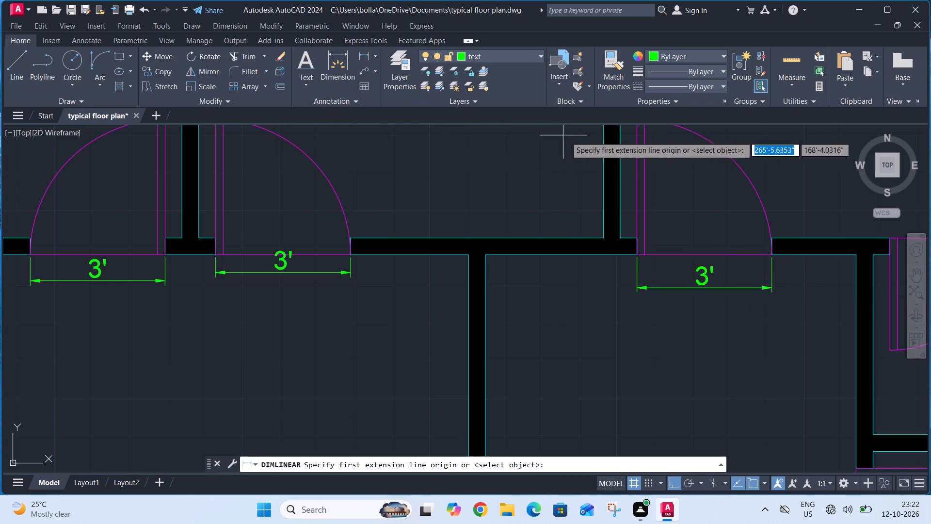
pyautogui.scroll(-3, 605, 154)
pyautogui.scroll(1, 677, 175)
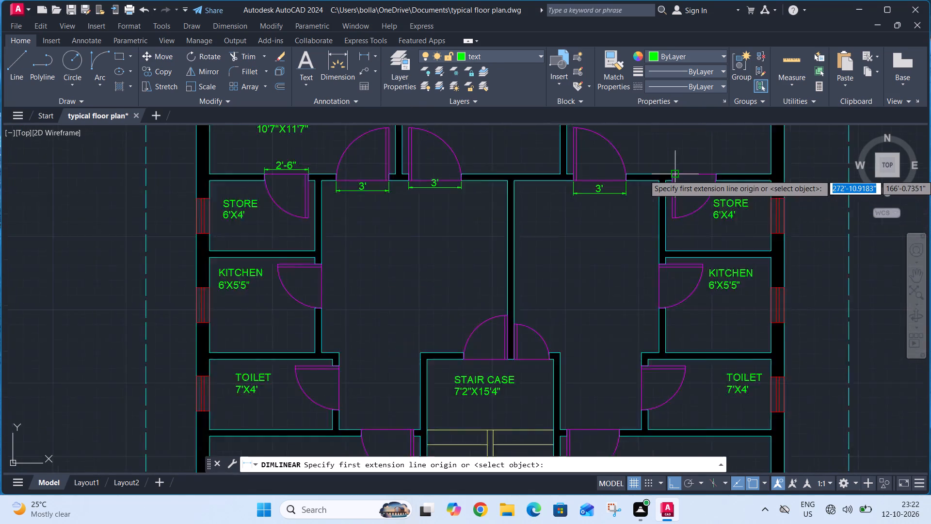
pyautogui.scroll(3, 677, 175)
pyautogui.click(656, 173)
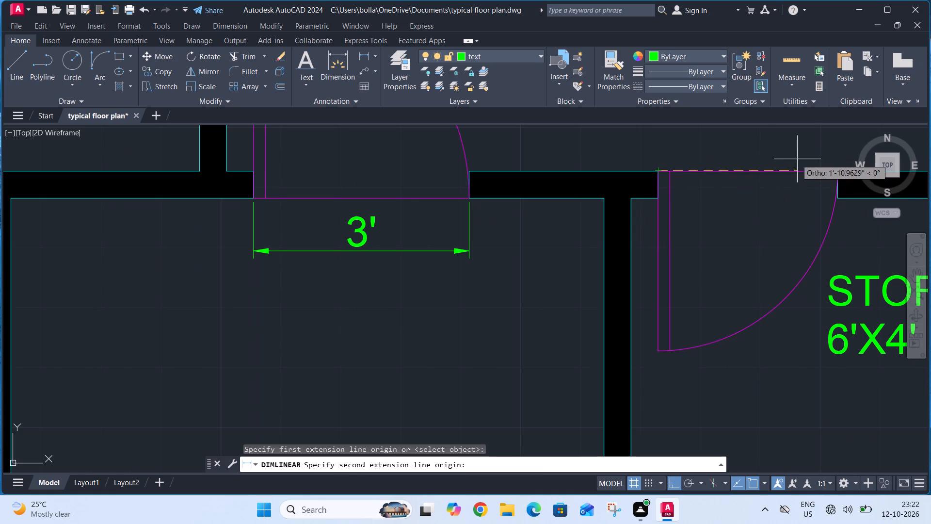
pyautogui.click(835, 170)
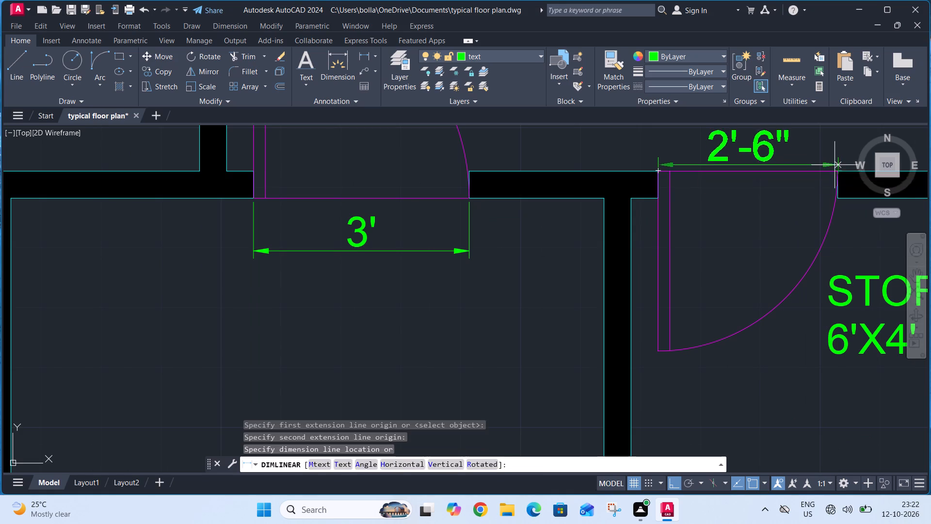
pyautogui.click(833, 159)
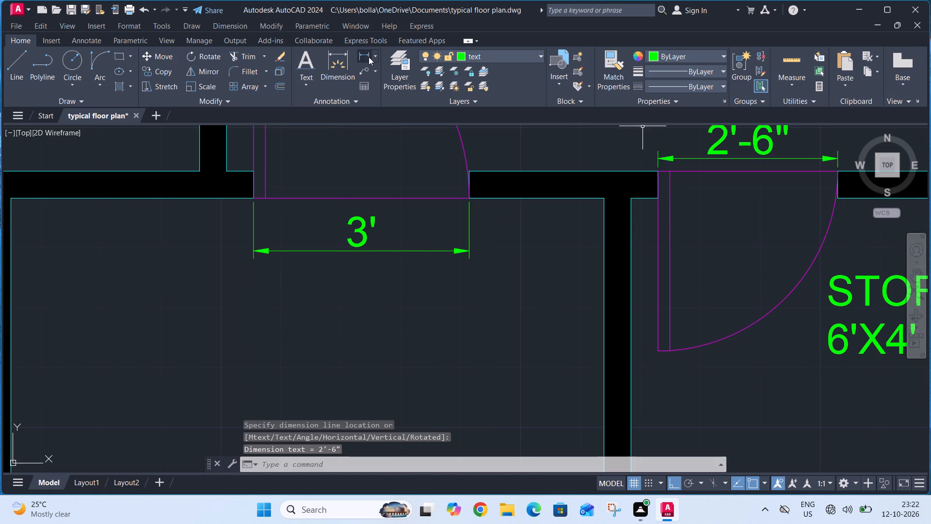
# Add a vertical linear dimension across the right kitchen's door opening, on the hall side of the wall.
pyautogui.click(368, 57)
pyautogui.scroll(-5, 387, 26)
pyautogui.scroll(-1, 449, 110)
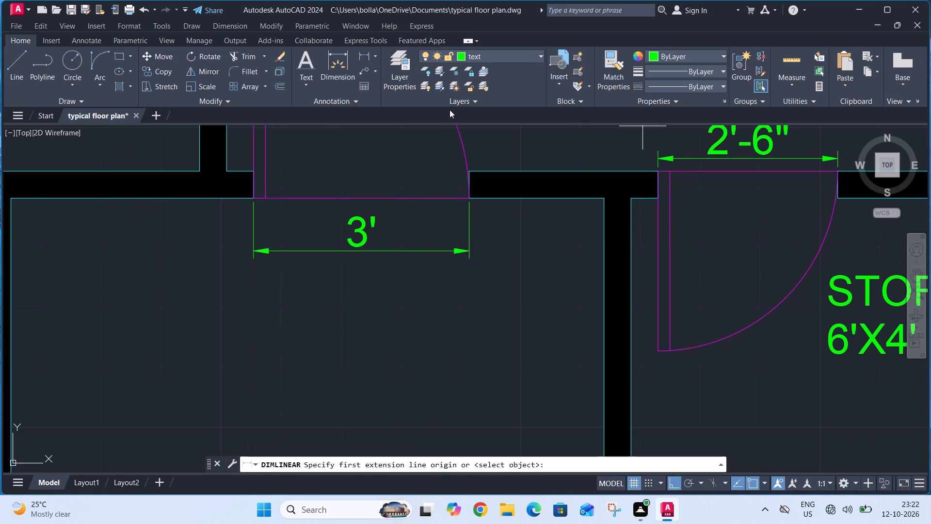
pyautogui.scroll(-2, 449, 110)
pyautogui.scroll(-3, 460, 156)
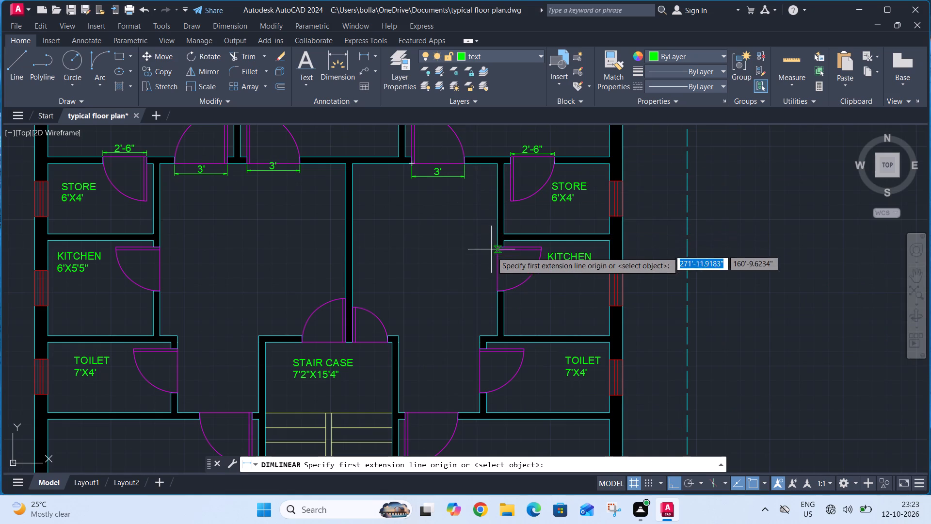
pyautogui.scroll(1, 492, 264)
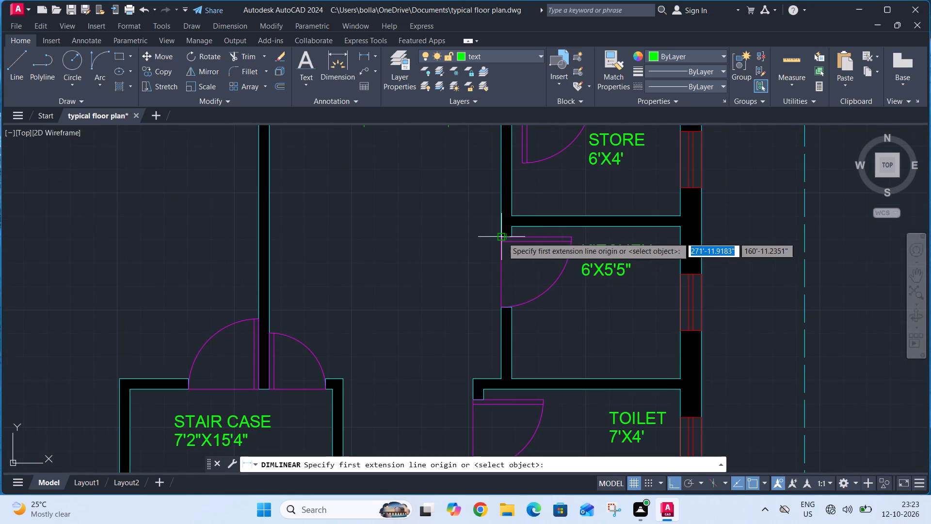
pyautogui.click(500, 239)
pyautogui.click(501, 307)
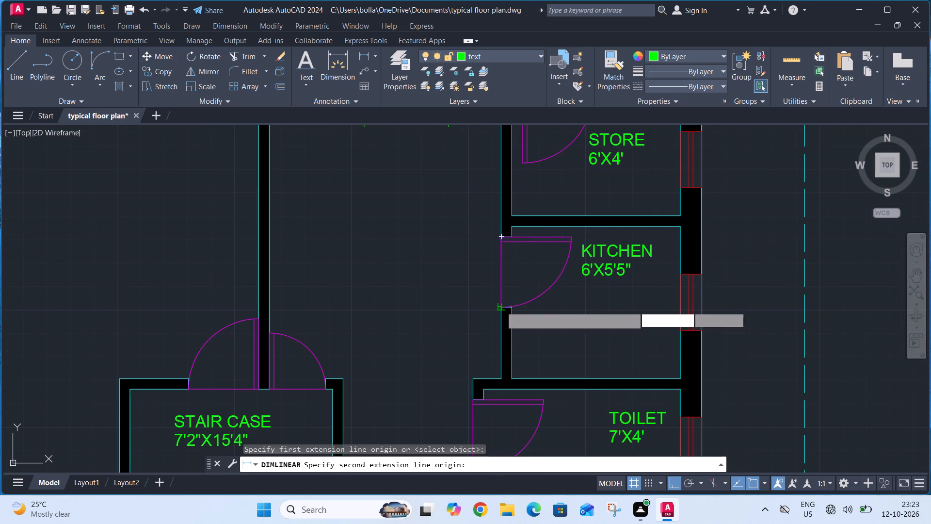
pyautogui.click(487, 306)
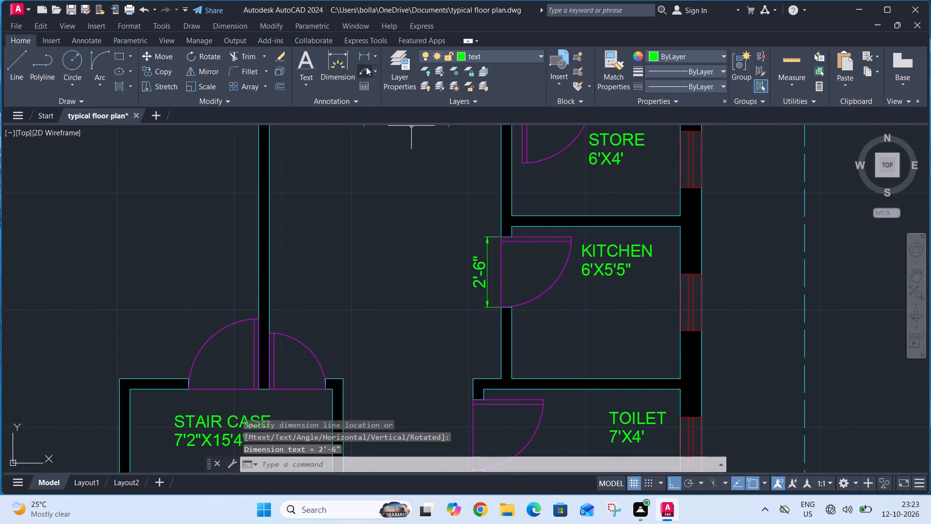
# Add a vertical linear dimension across the right toilet's door opening, on the passage side of the wall.
pyautogui.click(365, 58)
pyautogui.scroll(-3, 509, 158)
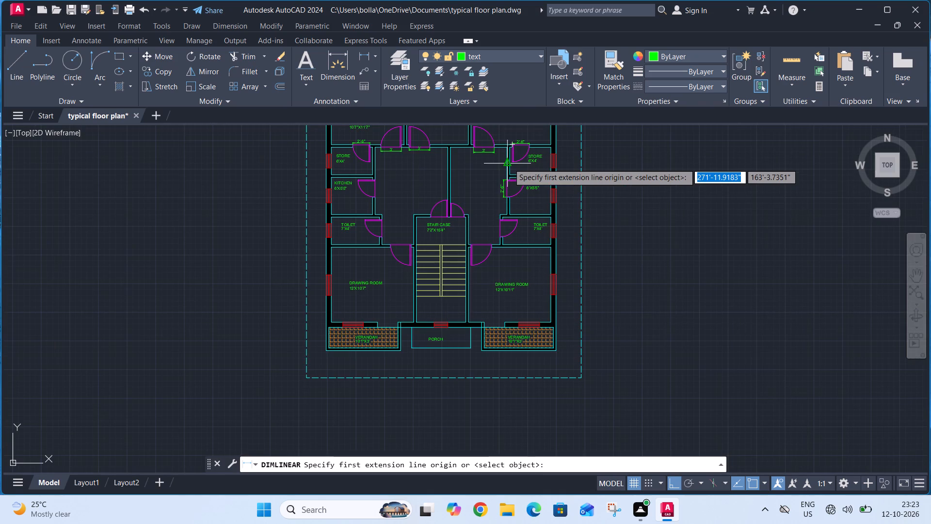
pyautogui.scroll(4, 498, 225)
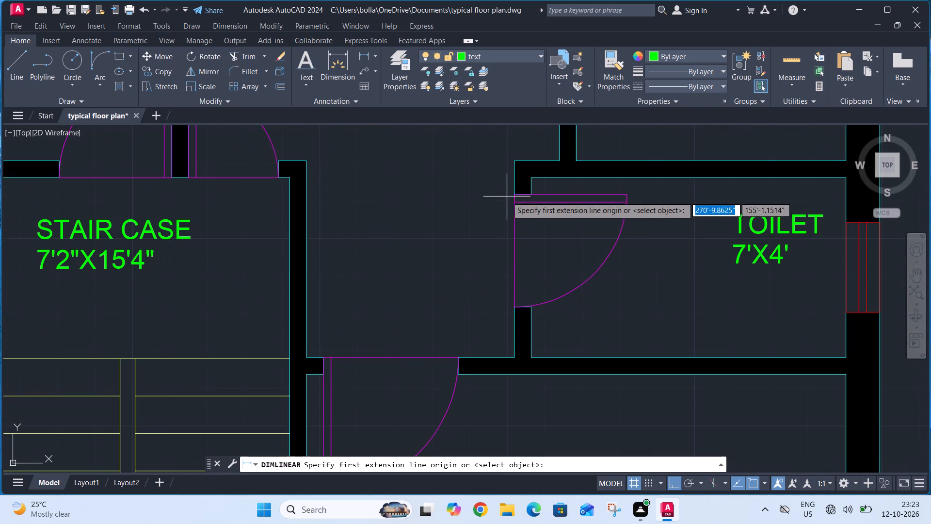
pyautogui.click(513, 192)
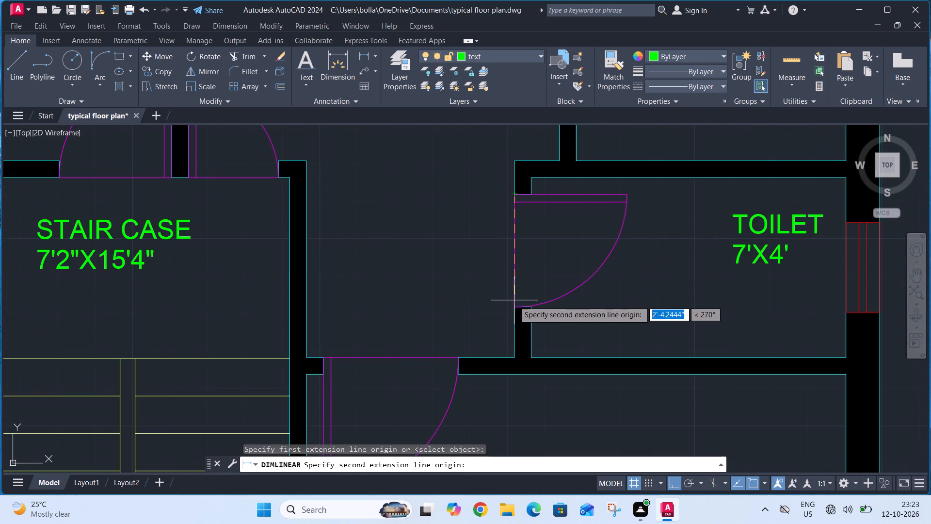
pyautogui.click(514, 306)
pyautogui.click(498, 308)
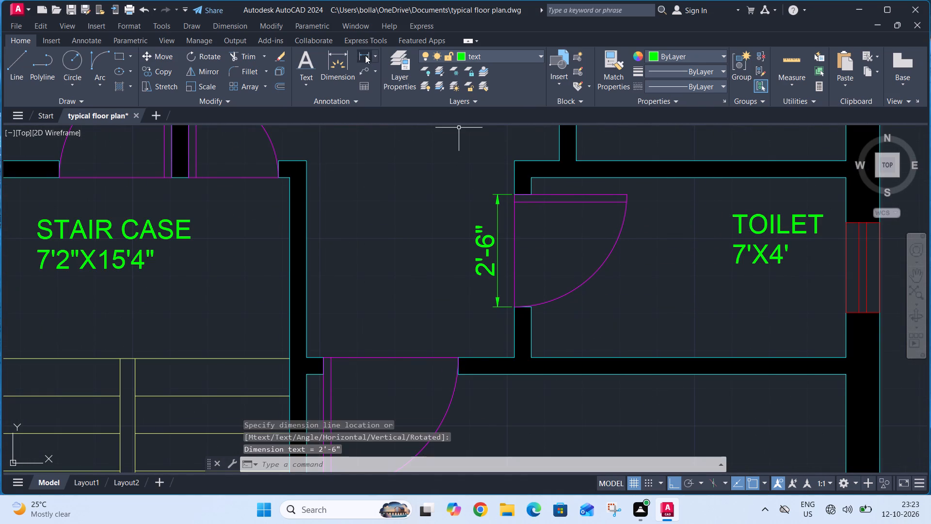
# Add a linear dimension just above the right drawing room's door opening beside the staircase.
pyautogui.click(365, 55)
pyautogui.scroll(-2, 509, 158)
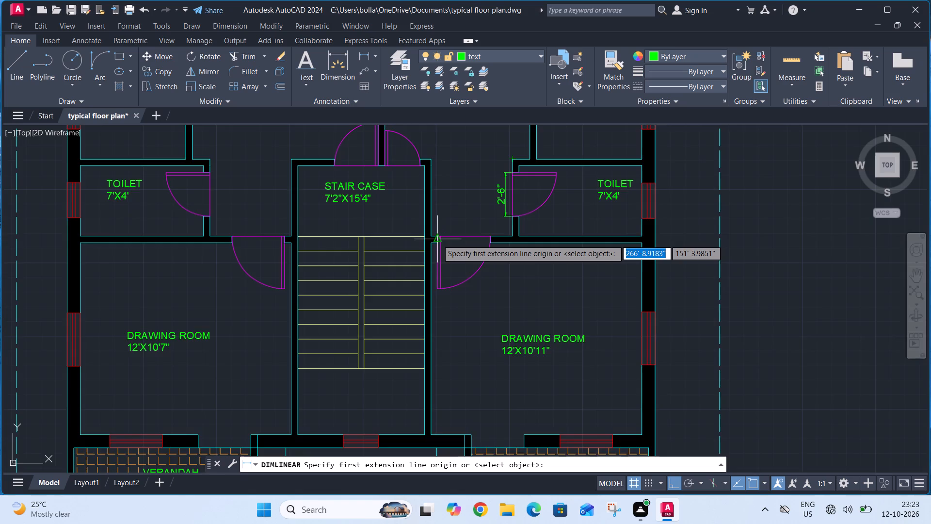
pyautogui.scroll(3, 437, 240)
pyautogui.click(432, 226)
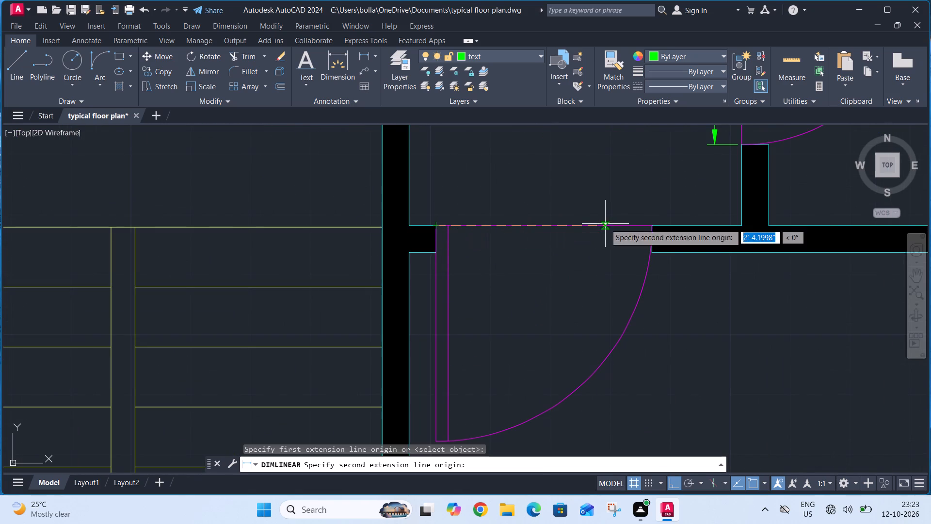
pyautogui.click(652, 224)
pyautogui.click(655, 208)
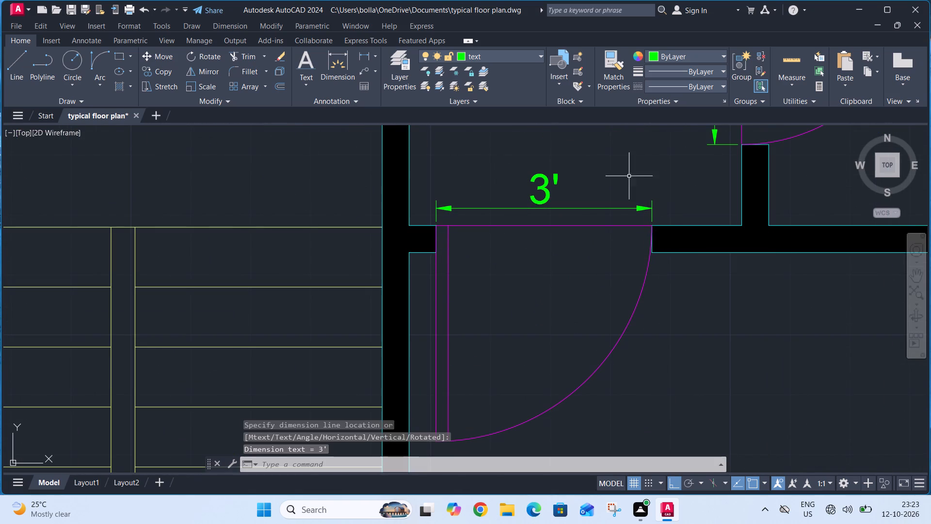
# Add a linear dimension just above the left drawing room's door opening beside the staircase.
pyautogui.click(366, 60)
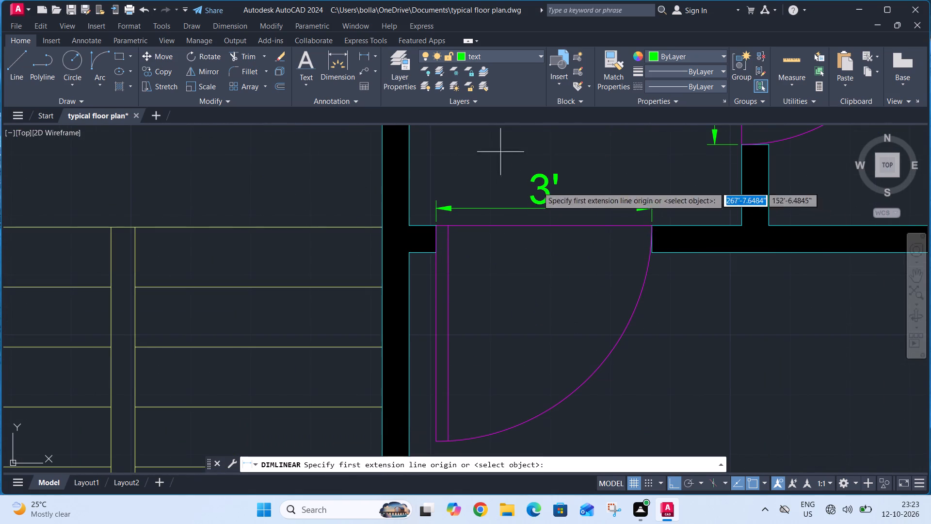
pyautogui.scroll(-4, 576, 216)
pyautogui.scroll(4, 436, 220)
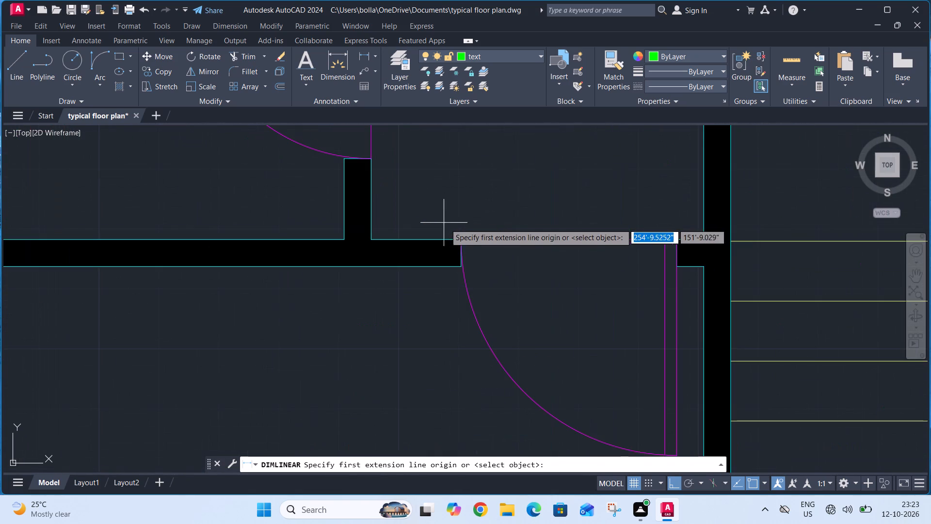
pyautogui.click(461, 238)
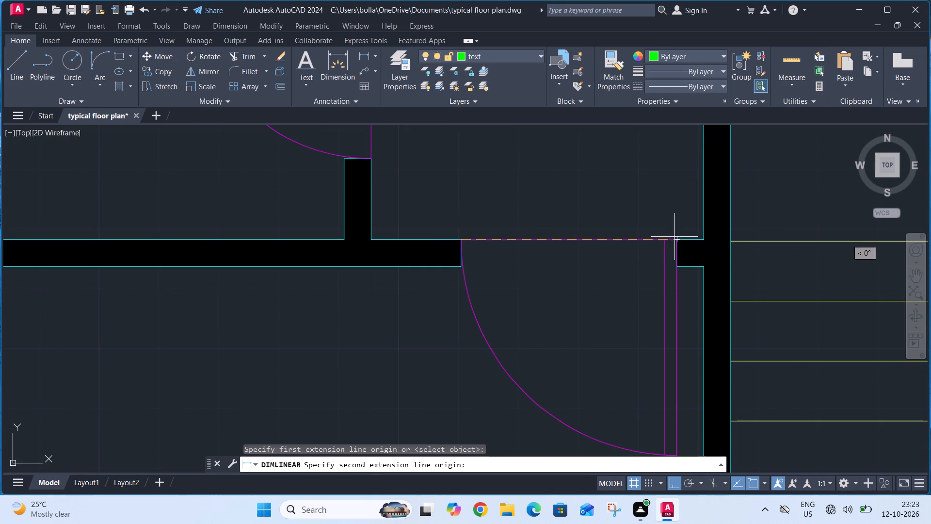
pyautogui.click(676, 240)
pyautogui.click(674, 226)
# Add a vertical linear dimension across the left toilet's door opening, on the passage side of the wall.
pyautogui.scroll(-3, 674, 226)
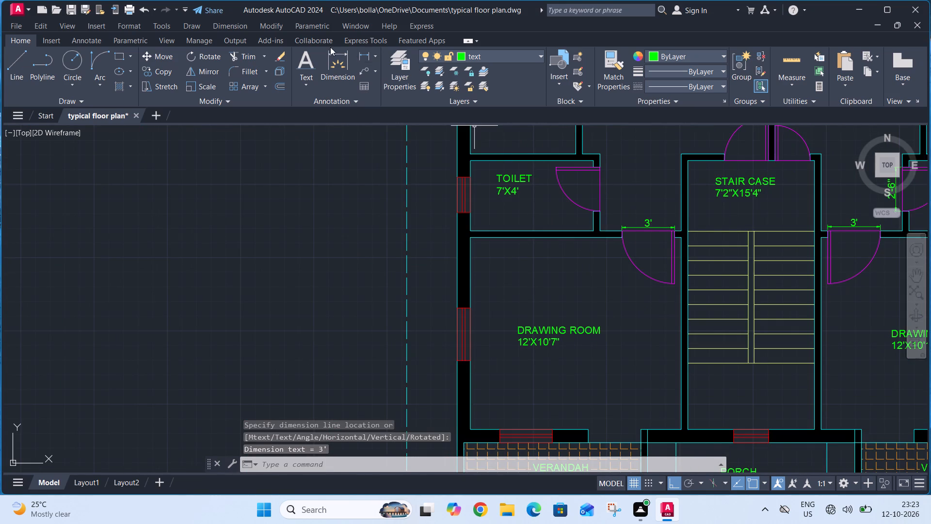
pyautogui.click(366, 55)
pyautogui.scroll(-1, 495, 203)
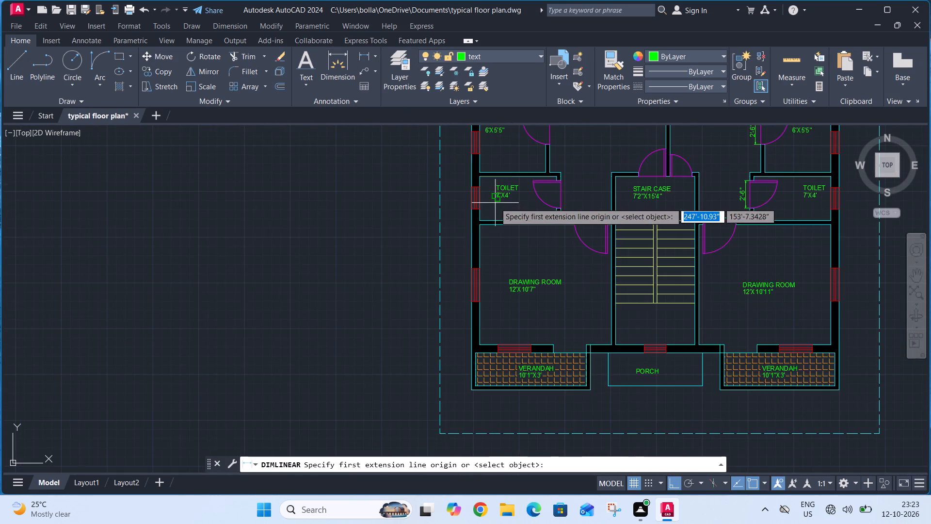
pyautogui.scroll(3, 559, 174)
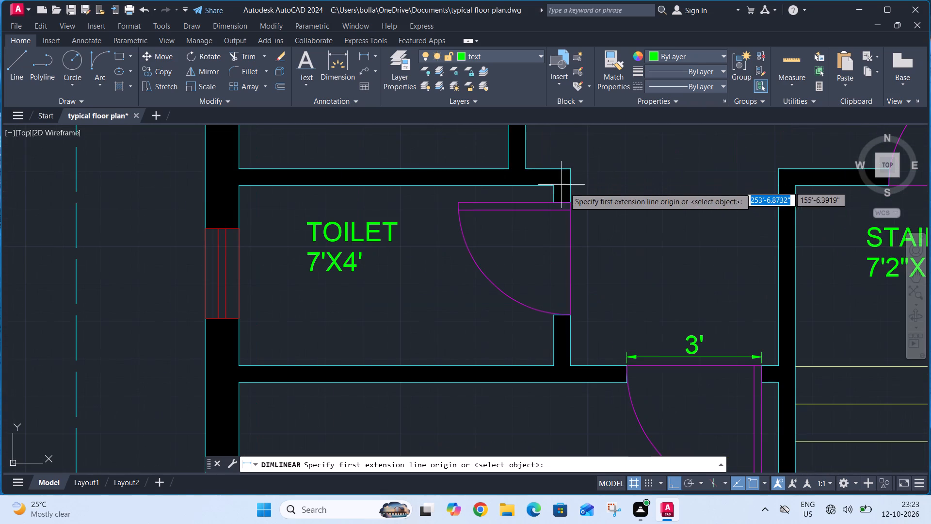
pyautogui.click(572, 201)
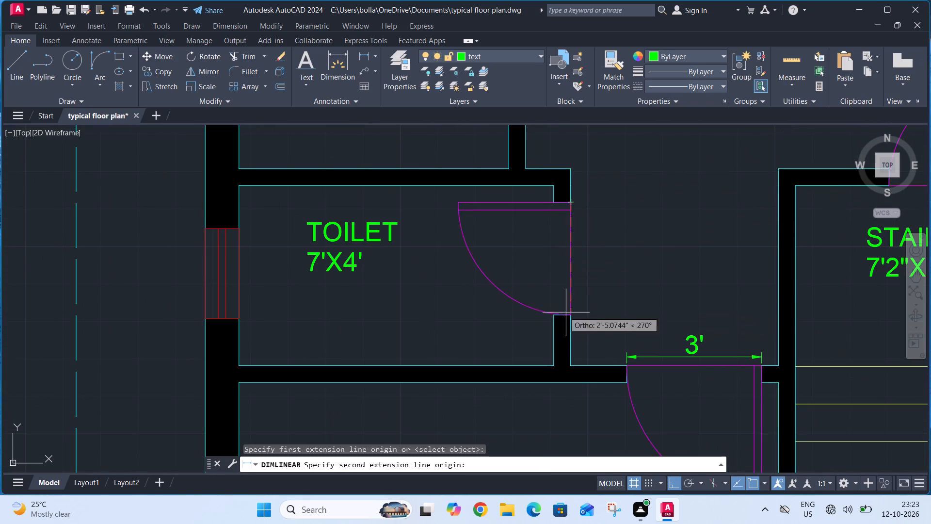
pyautogui.click(568, 315)
pyautogui.click(601, 312)
# Add a vertical linear dimension across the left kitchen's door opening, on the hall side of the wall.
pyautogui.scroll(-2, 597, 286)
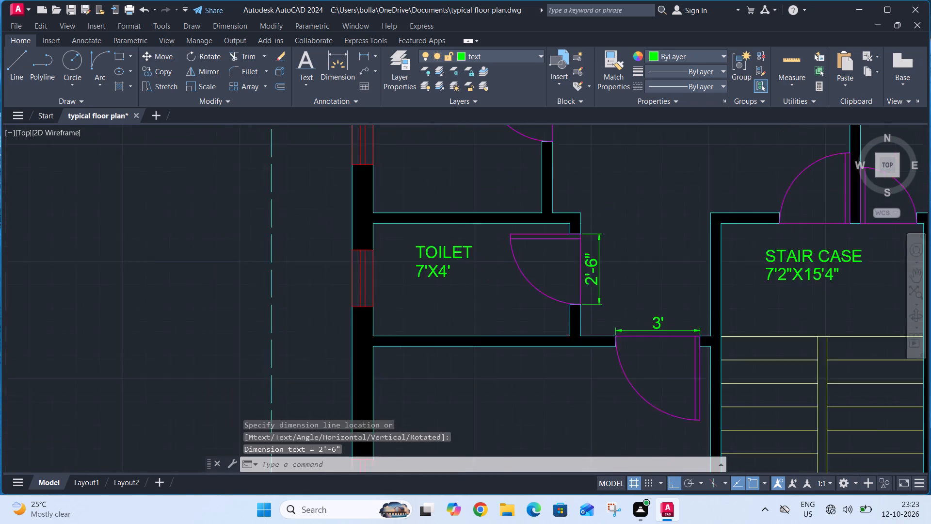
pyautogui.scroll(-1, 597, 286)
pyautogui.click(369, 60)
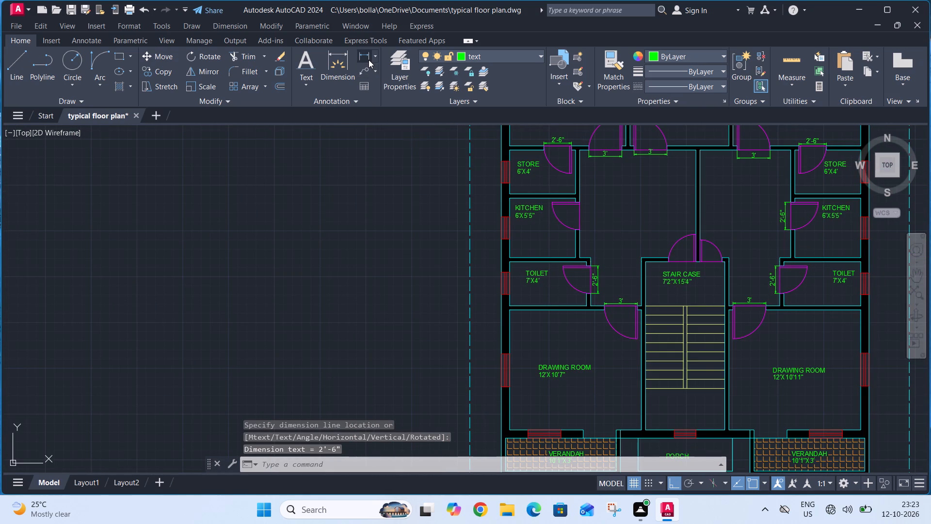
pyautogui.scroll(2, 581, 202)
pyautogui.click(581, 202)
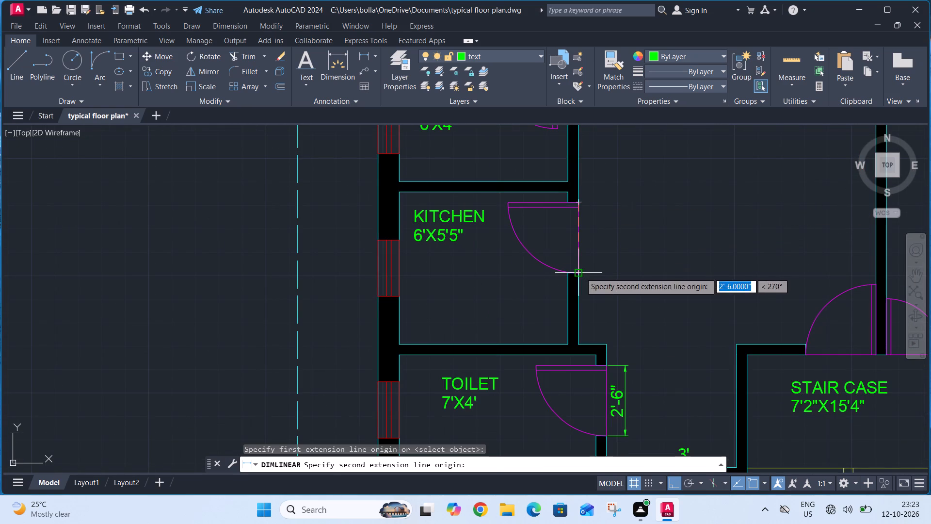
pyautogui.click(580, 273)
pyautogui.click(597, 270)
# Add an overall horizontal linear dimension across the dashed plot boundary's full width, just above its top edge.
pyautogui.scroll(-2, 579, 180)
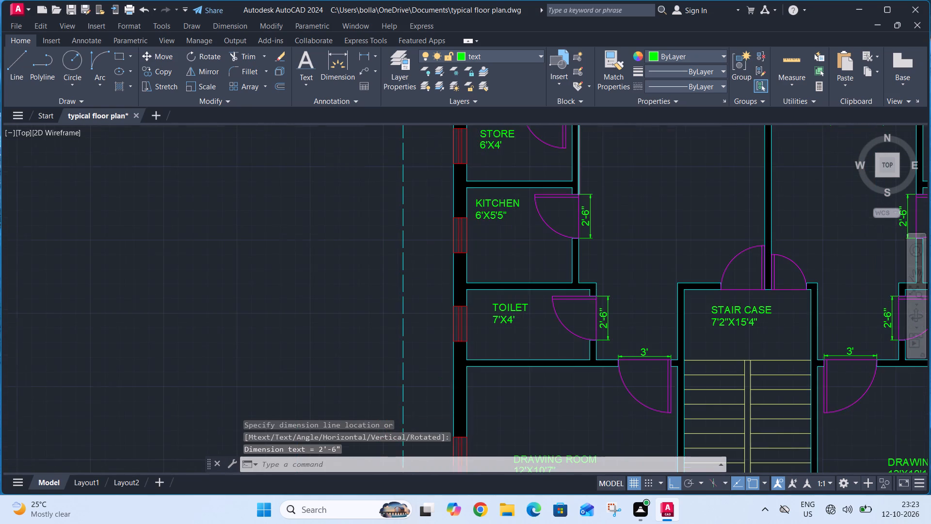
pyautogui.scroll(-1, 579, 180)
pyautogui.moveTo(624, 210); pyautogui.dragTo(561, 330, button='middle')
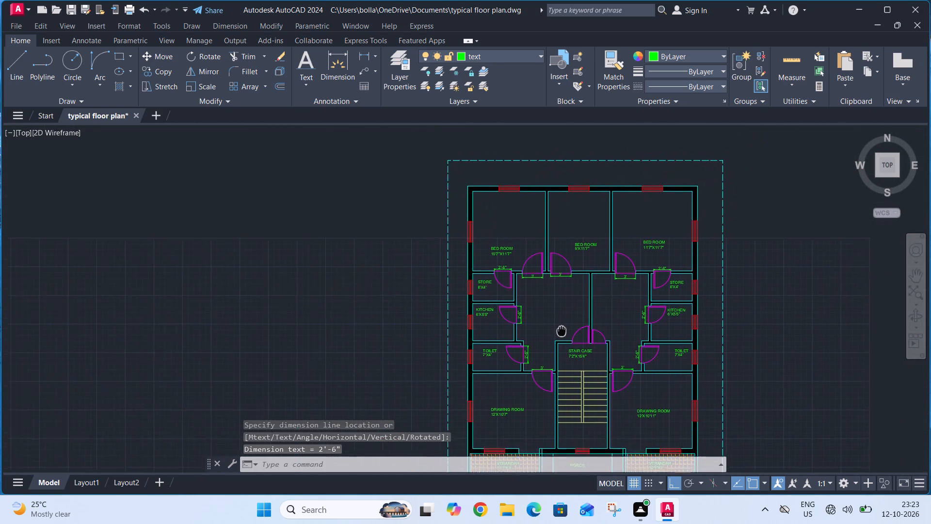
pyautogui.moveTo(561, 330); pyautogui.dragTo(554, 334, button='middle')
pyautogui.click(369, 55)
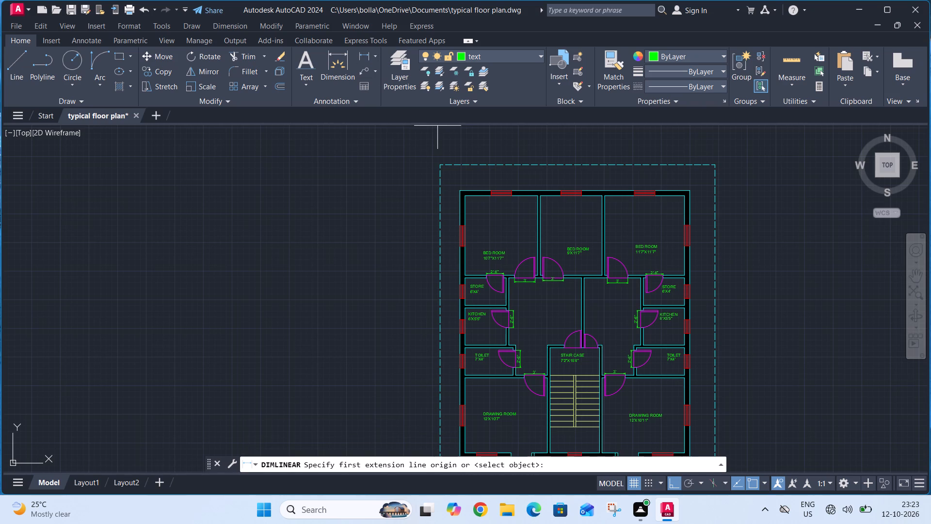
pyautogui.click(439, 165)
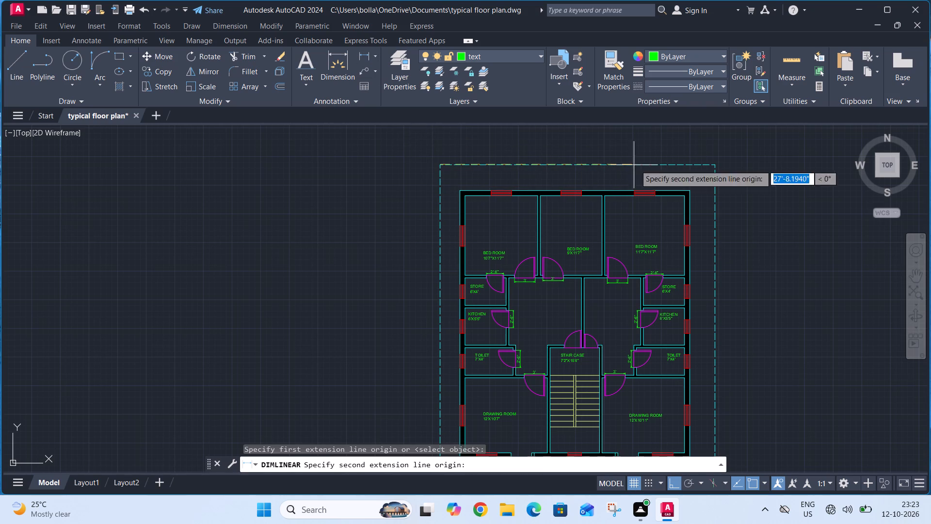
pyautogui.click(713, 162)
pyautogui.click(712, 147)
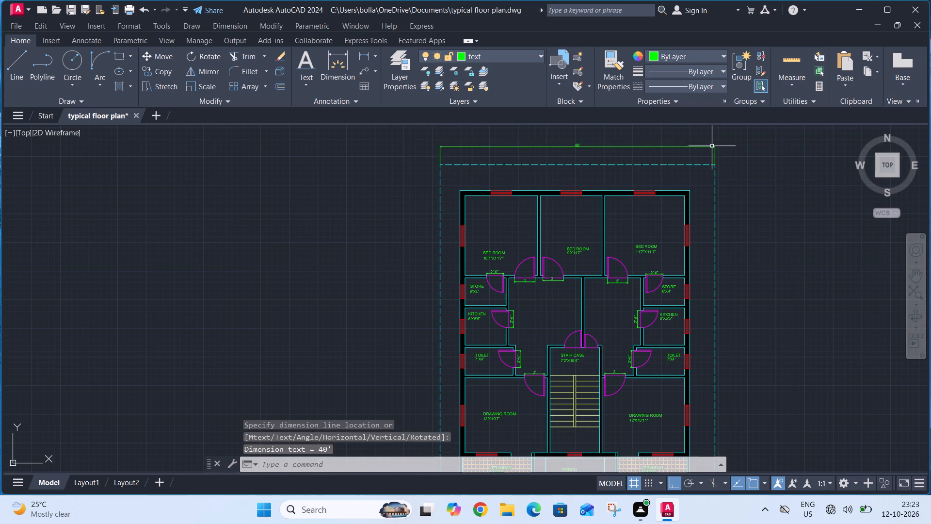
# Add an overall vertical linear dimension along the dashed plot boundary's full height, just outside its right edge.
pyautogui.click(367, 53)
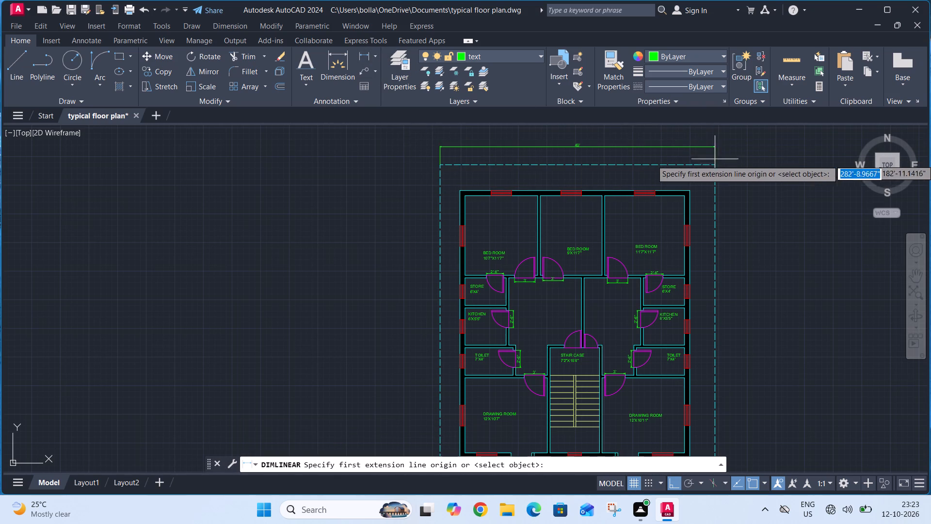
pyautogui.click(716, 165)
pyautogui.scroll(-3, 727, 182)
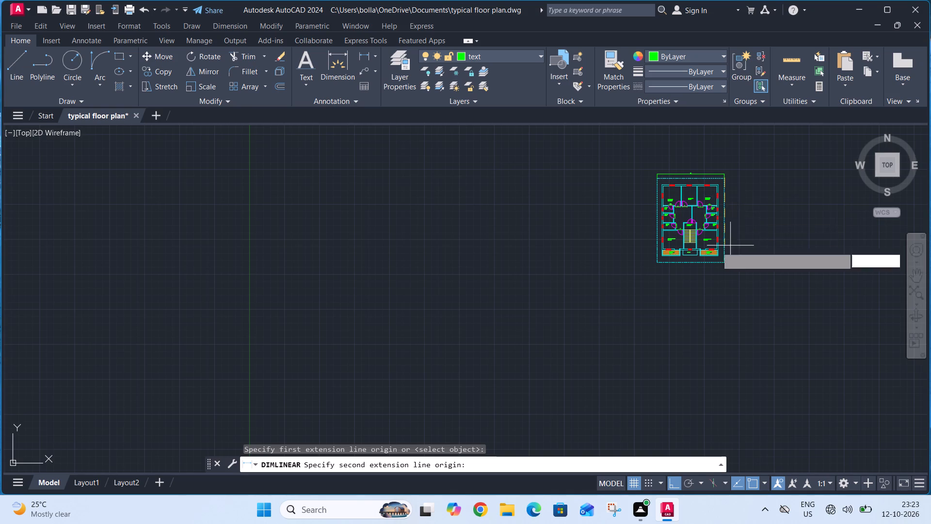
pyautogui.scroll(4, 724, 267)
pyautogui.click(728, 239)
pyautogui.click(749, 239)
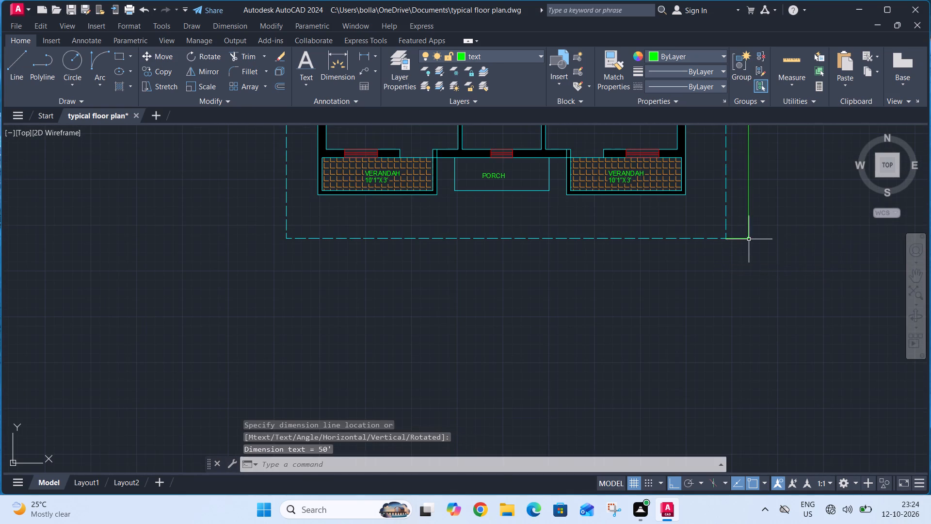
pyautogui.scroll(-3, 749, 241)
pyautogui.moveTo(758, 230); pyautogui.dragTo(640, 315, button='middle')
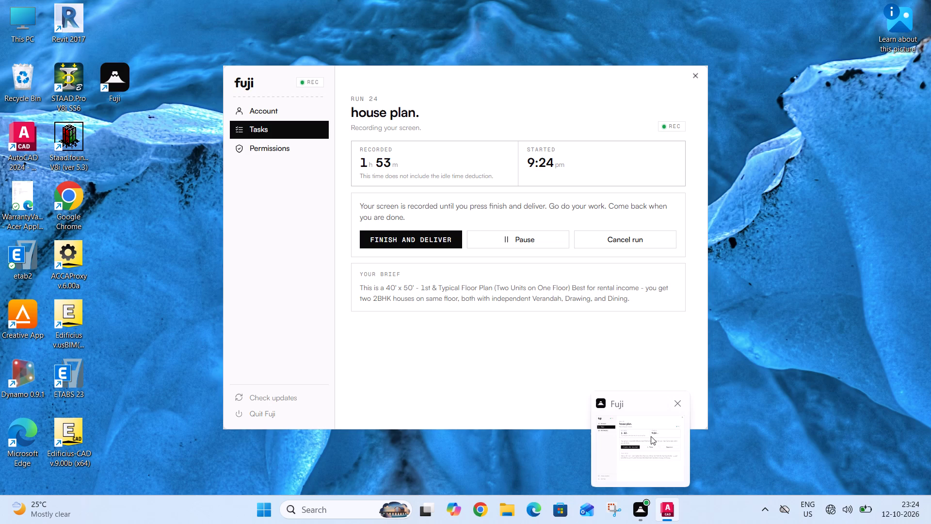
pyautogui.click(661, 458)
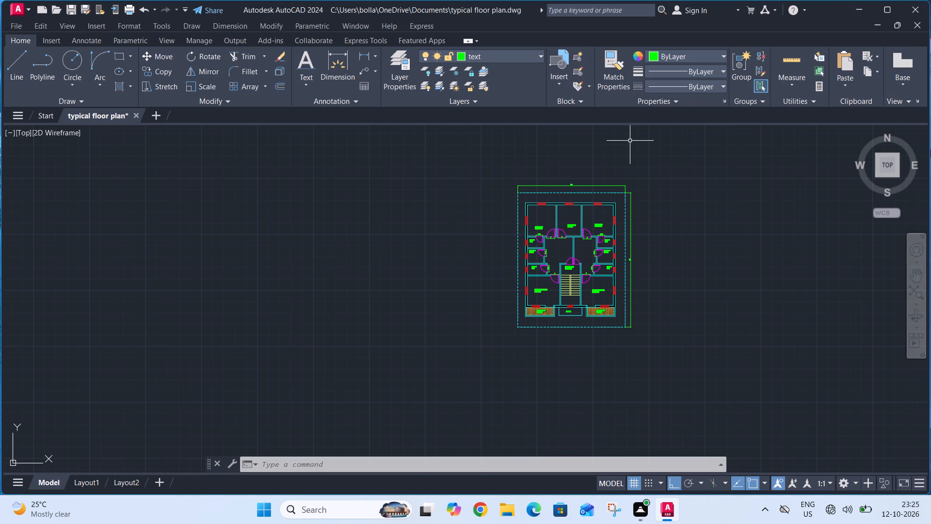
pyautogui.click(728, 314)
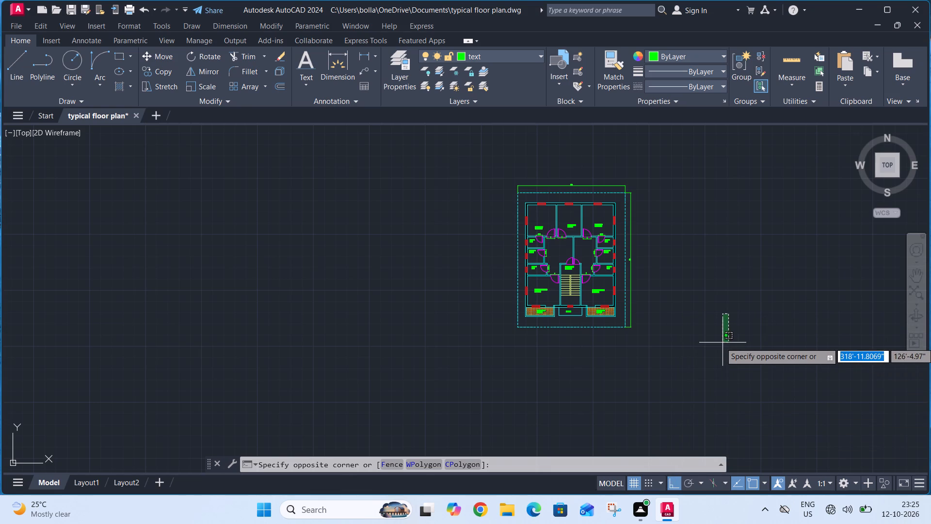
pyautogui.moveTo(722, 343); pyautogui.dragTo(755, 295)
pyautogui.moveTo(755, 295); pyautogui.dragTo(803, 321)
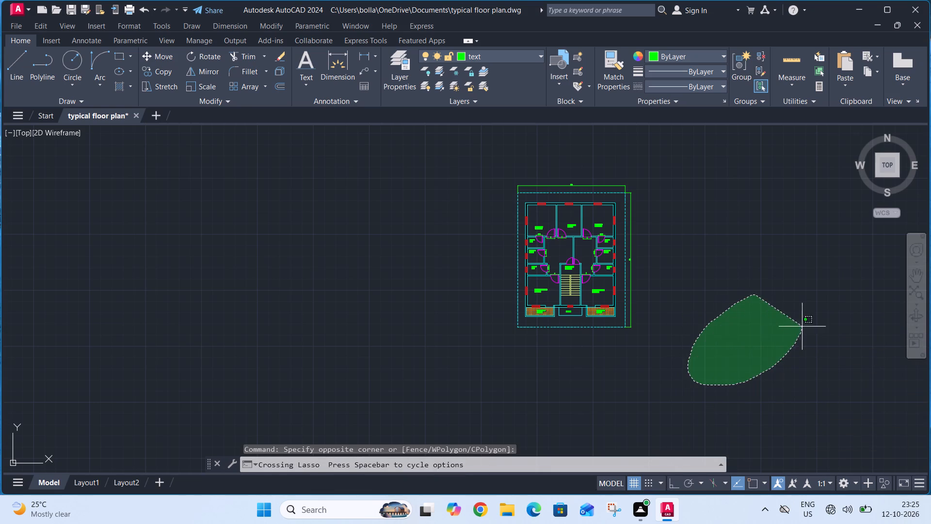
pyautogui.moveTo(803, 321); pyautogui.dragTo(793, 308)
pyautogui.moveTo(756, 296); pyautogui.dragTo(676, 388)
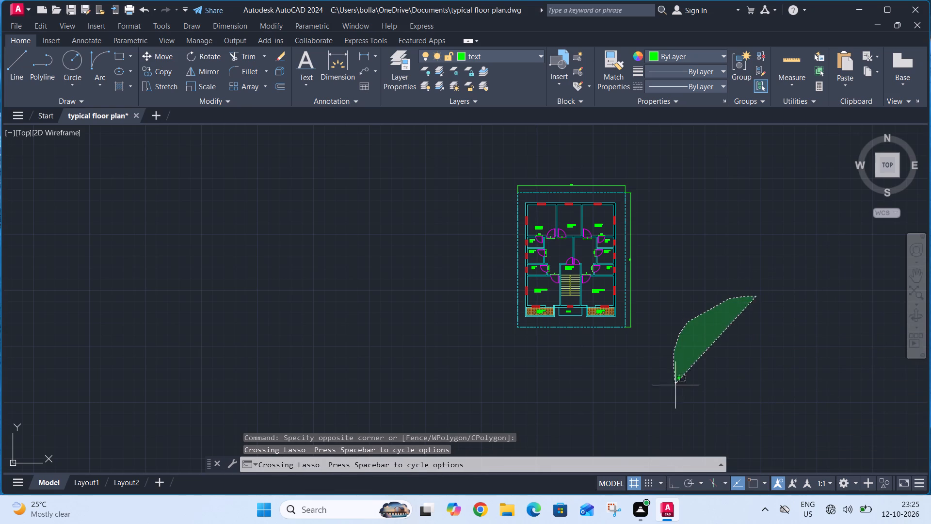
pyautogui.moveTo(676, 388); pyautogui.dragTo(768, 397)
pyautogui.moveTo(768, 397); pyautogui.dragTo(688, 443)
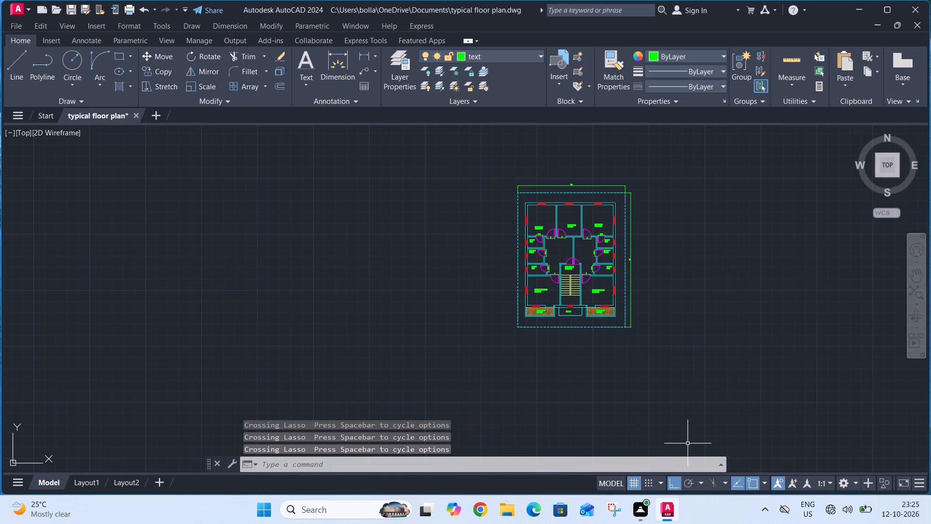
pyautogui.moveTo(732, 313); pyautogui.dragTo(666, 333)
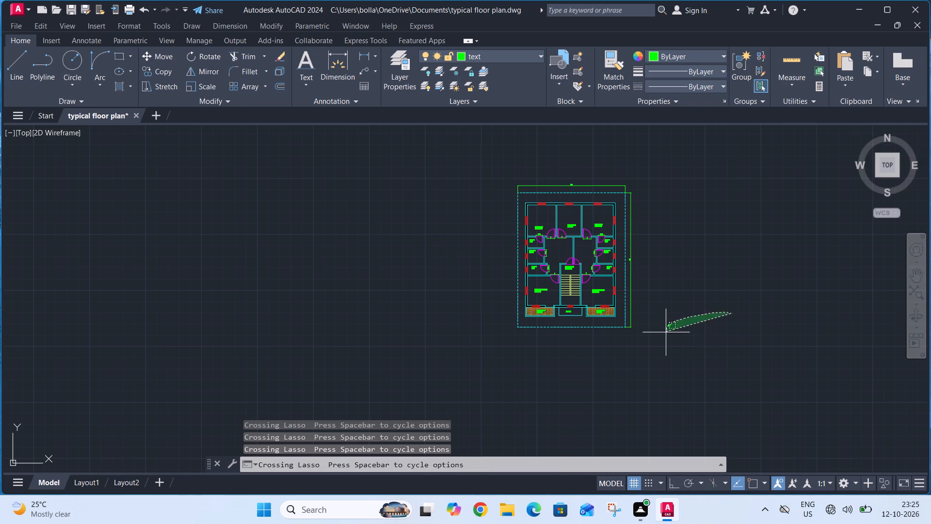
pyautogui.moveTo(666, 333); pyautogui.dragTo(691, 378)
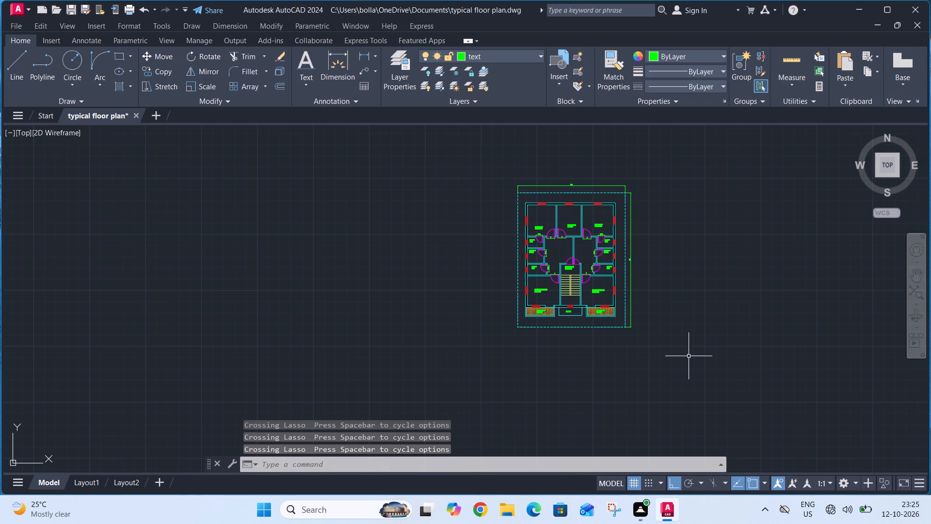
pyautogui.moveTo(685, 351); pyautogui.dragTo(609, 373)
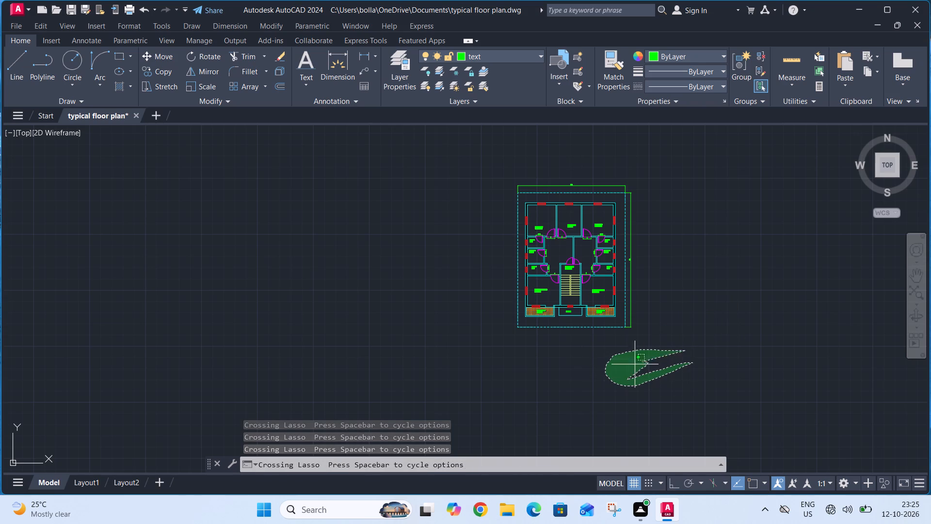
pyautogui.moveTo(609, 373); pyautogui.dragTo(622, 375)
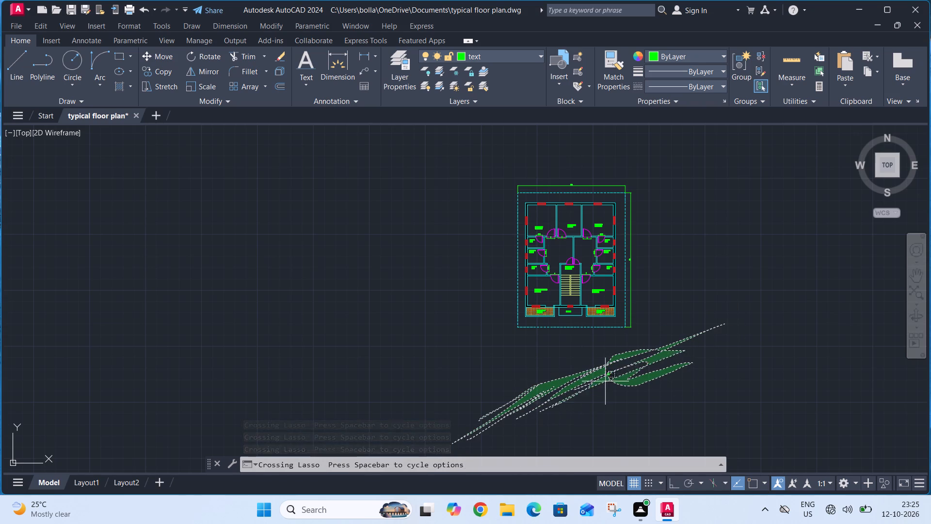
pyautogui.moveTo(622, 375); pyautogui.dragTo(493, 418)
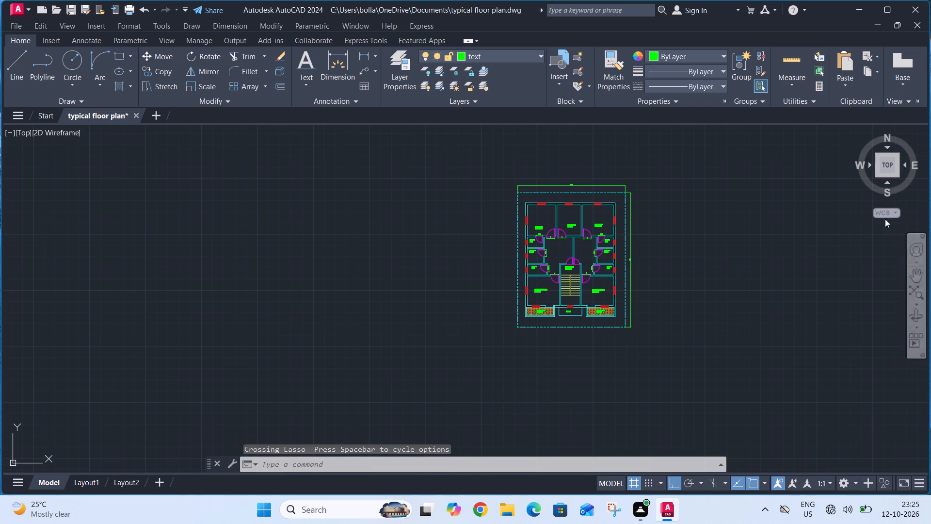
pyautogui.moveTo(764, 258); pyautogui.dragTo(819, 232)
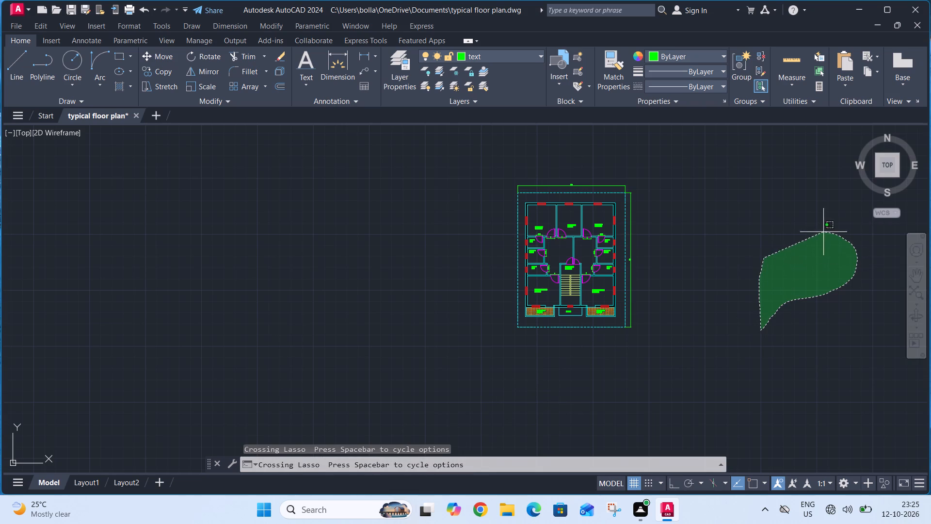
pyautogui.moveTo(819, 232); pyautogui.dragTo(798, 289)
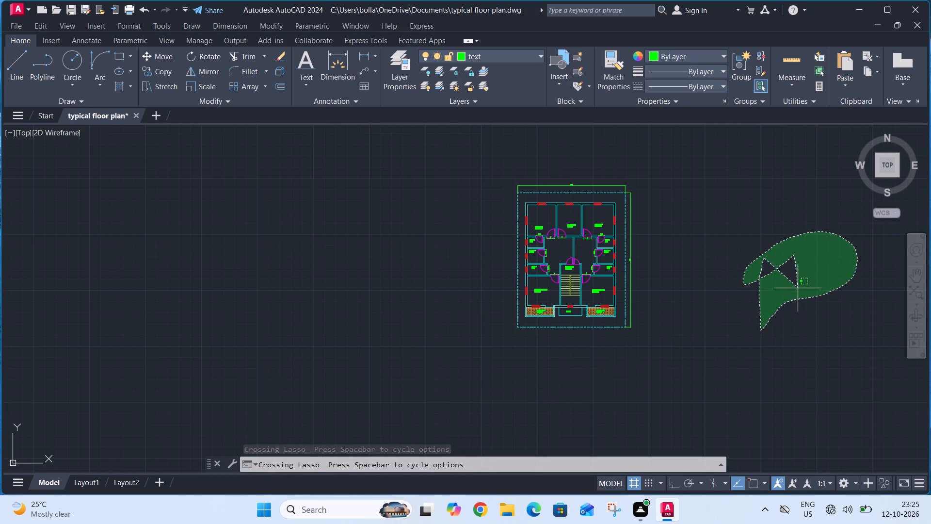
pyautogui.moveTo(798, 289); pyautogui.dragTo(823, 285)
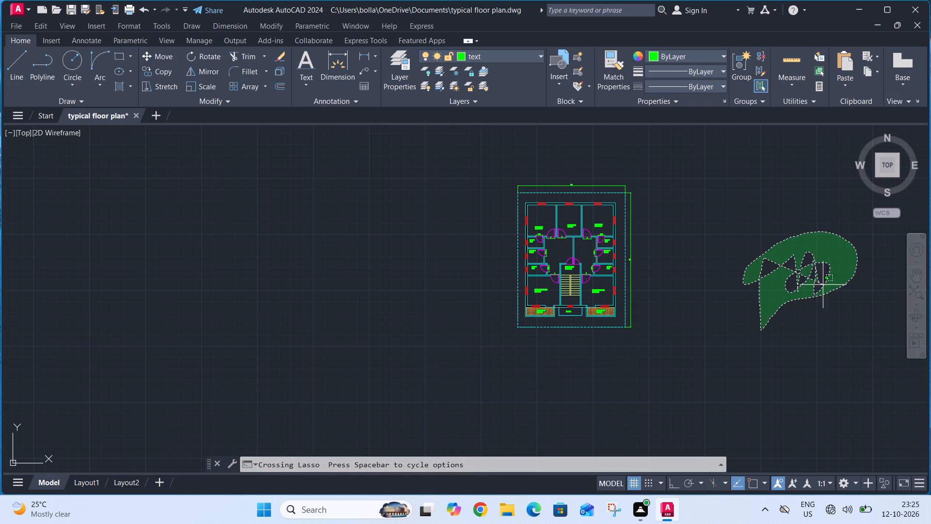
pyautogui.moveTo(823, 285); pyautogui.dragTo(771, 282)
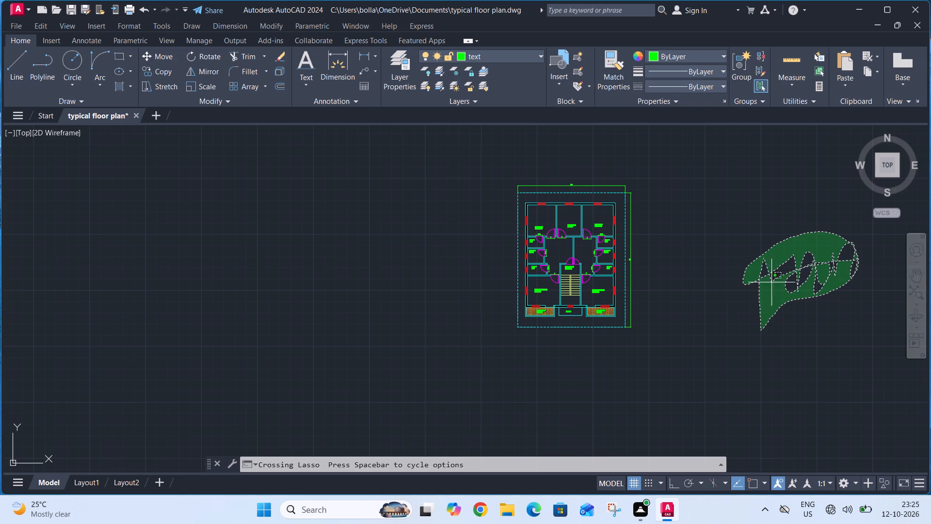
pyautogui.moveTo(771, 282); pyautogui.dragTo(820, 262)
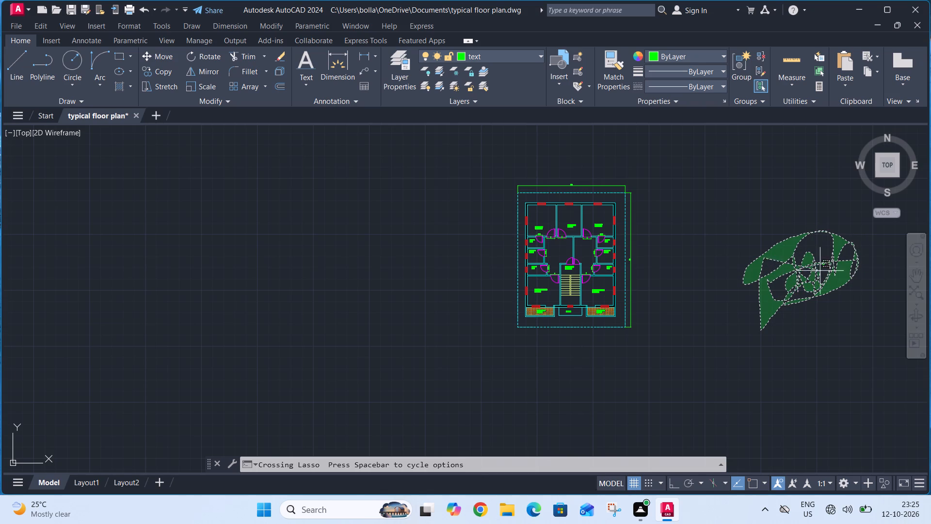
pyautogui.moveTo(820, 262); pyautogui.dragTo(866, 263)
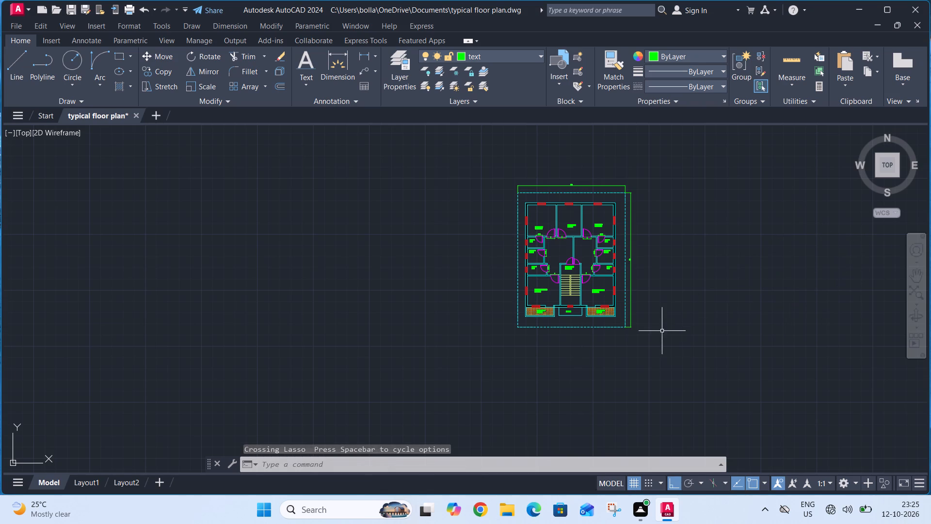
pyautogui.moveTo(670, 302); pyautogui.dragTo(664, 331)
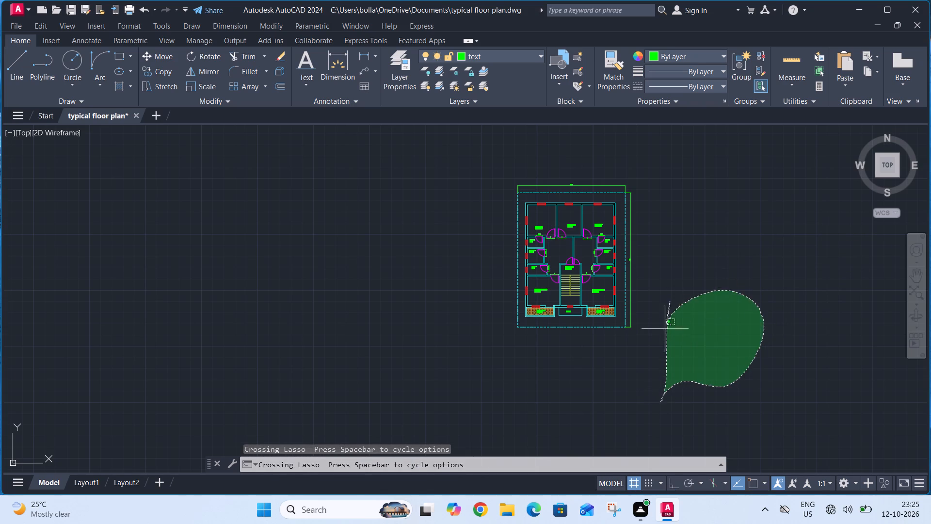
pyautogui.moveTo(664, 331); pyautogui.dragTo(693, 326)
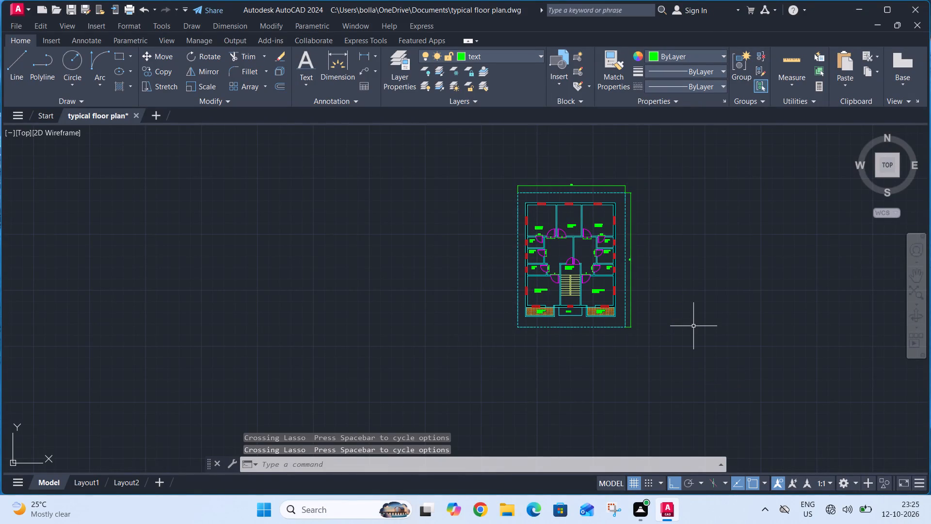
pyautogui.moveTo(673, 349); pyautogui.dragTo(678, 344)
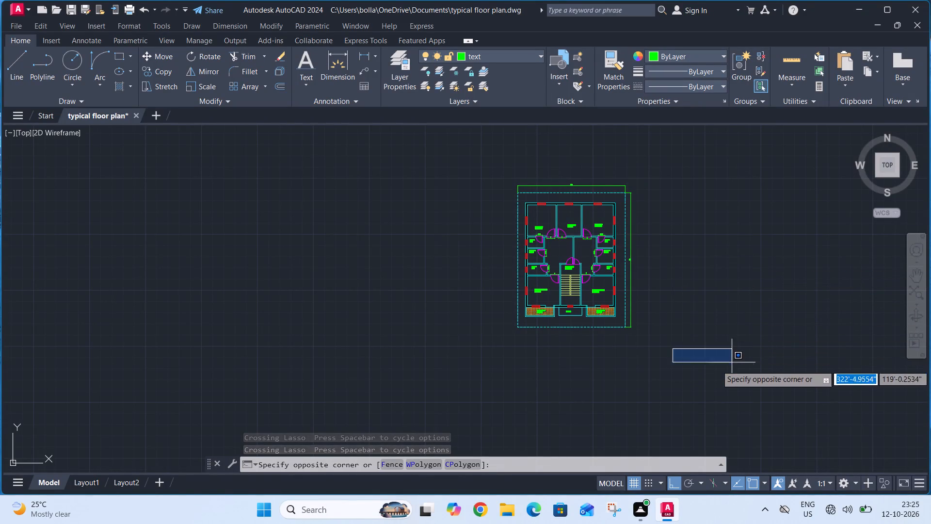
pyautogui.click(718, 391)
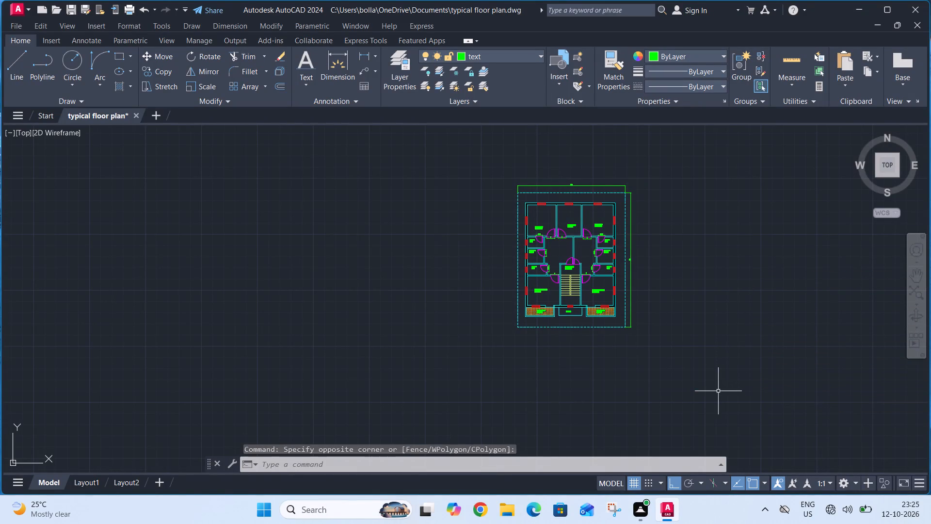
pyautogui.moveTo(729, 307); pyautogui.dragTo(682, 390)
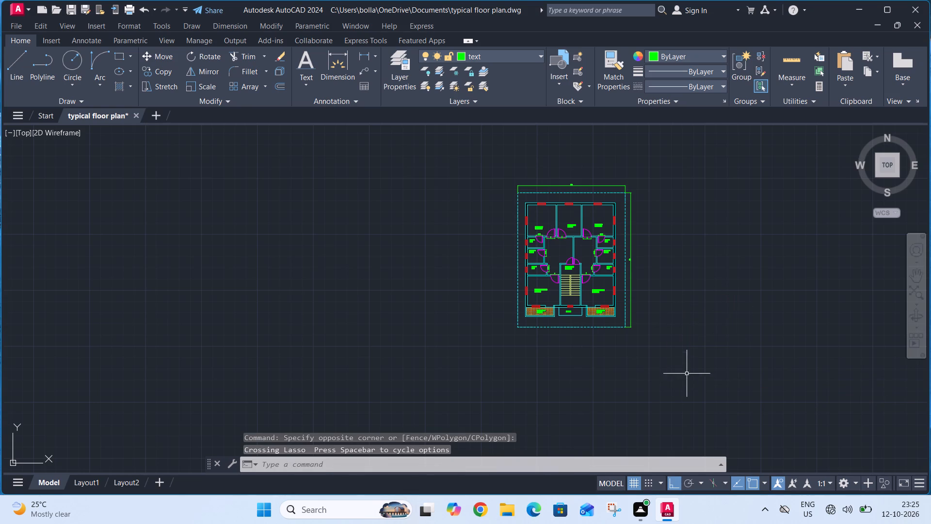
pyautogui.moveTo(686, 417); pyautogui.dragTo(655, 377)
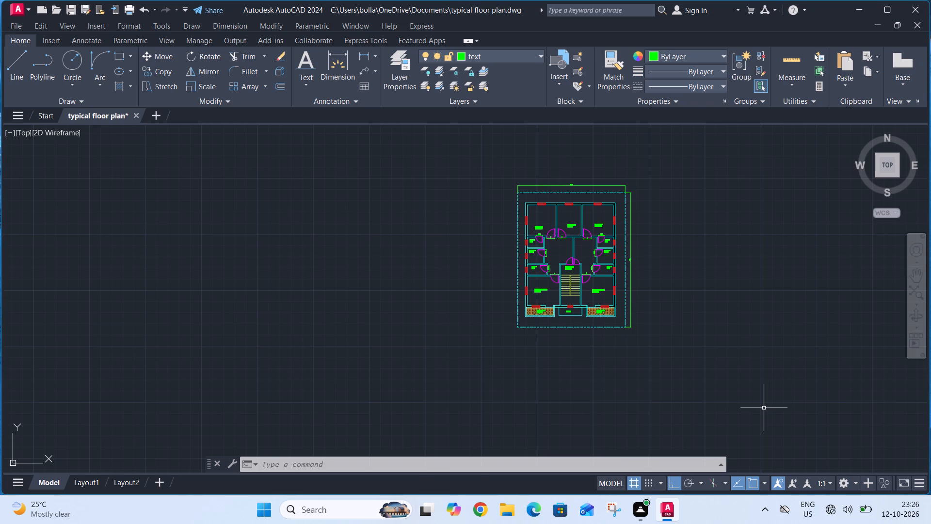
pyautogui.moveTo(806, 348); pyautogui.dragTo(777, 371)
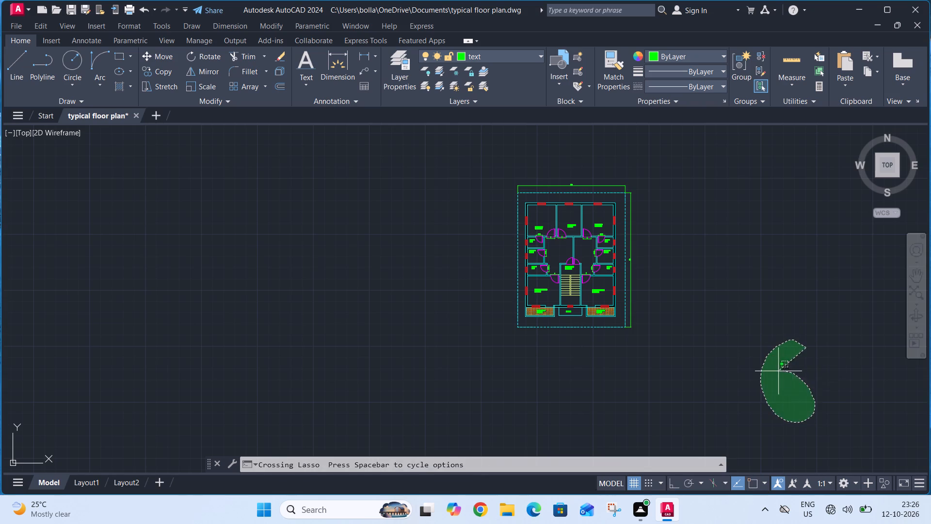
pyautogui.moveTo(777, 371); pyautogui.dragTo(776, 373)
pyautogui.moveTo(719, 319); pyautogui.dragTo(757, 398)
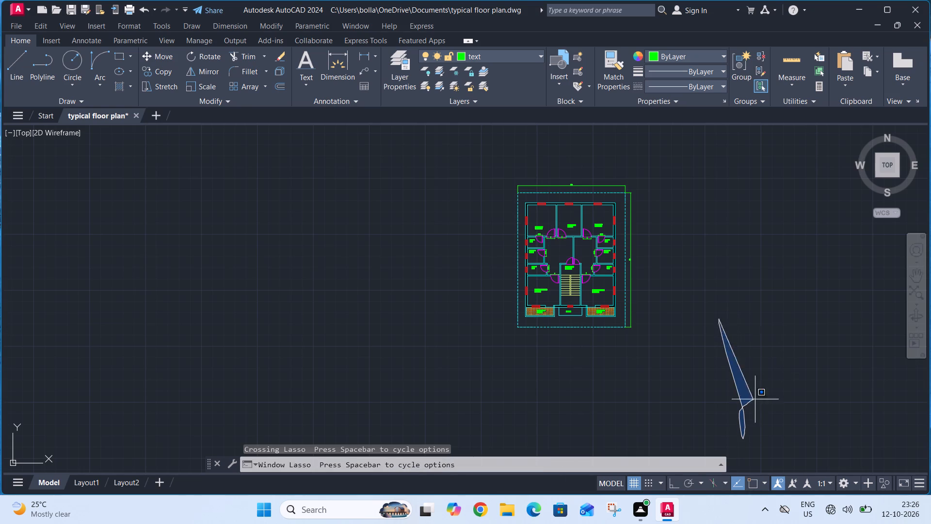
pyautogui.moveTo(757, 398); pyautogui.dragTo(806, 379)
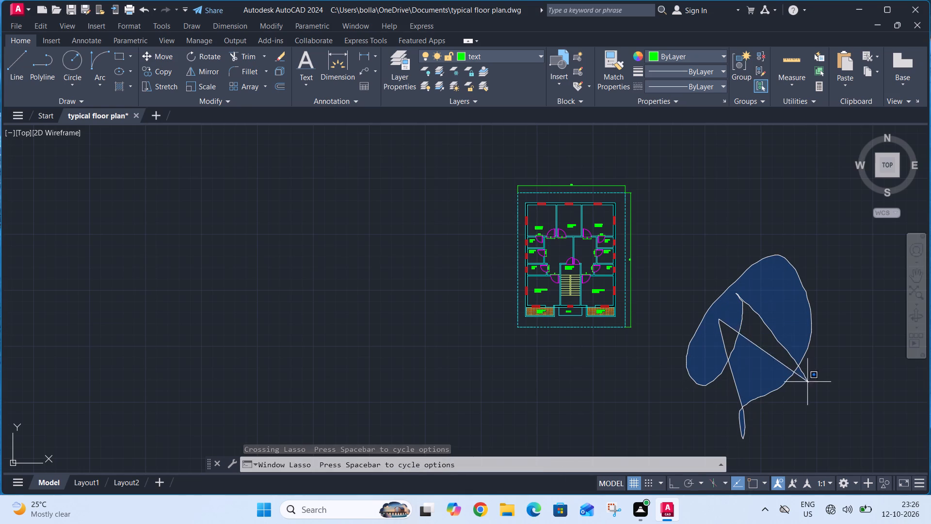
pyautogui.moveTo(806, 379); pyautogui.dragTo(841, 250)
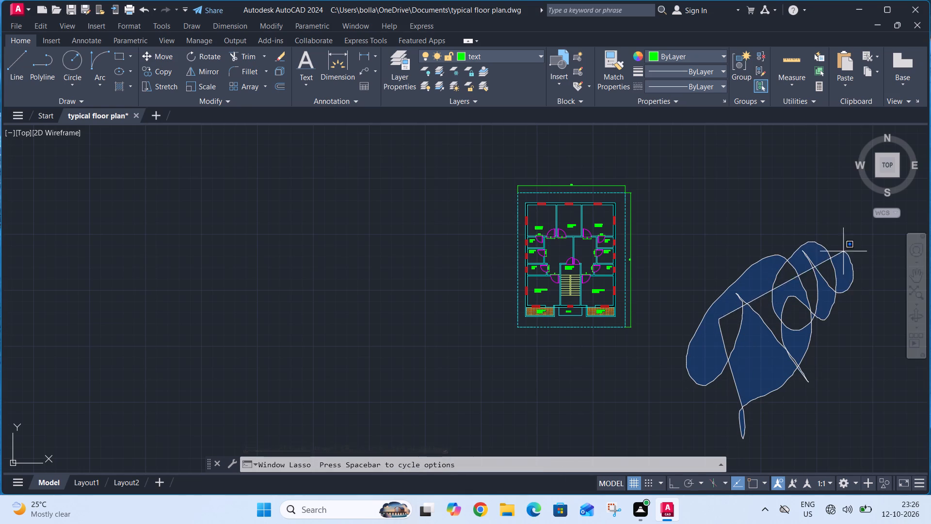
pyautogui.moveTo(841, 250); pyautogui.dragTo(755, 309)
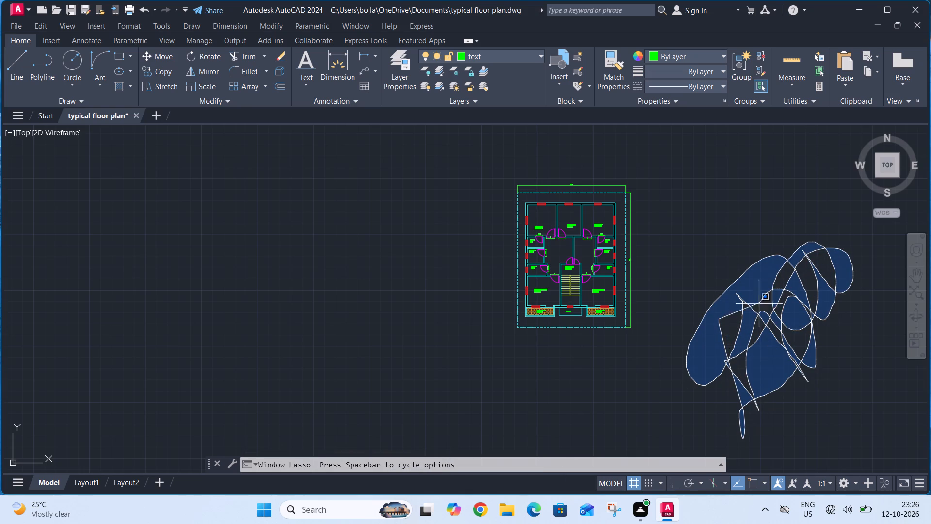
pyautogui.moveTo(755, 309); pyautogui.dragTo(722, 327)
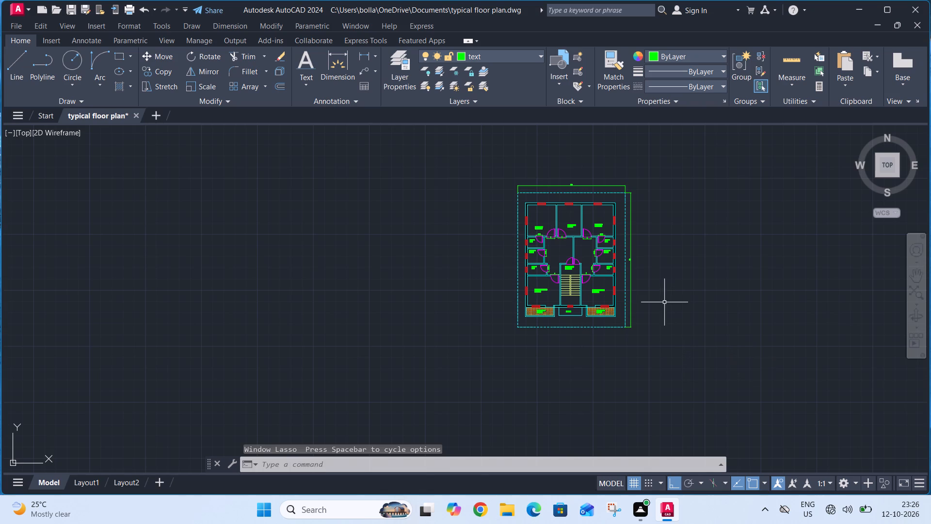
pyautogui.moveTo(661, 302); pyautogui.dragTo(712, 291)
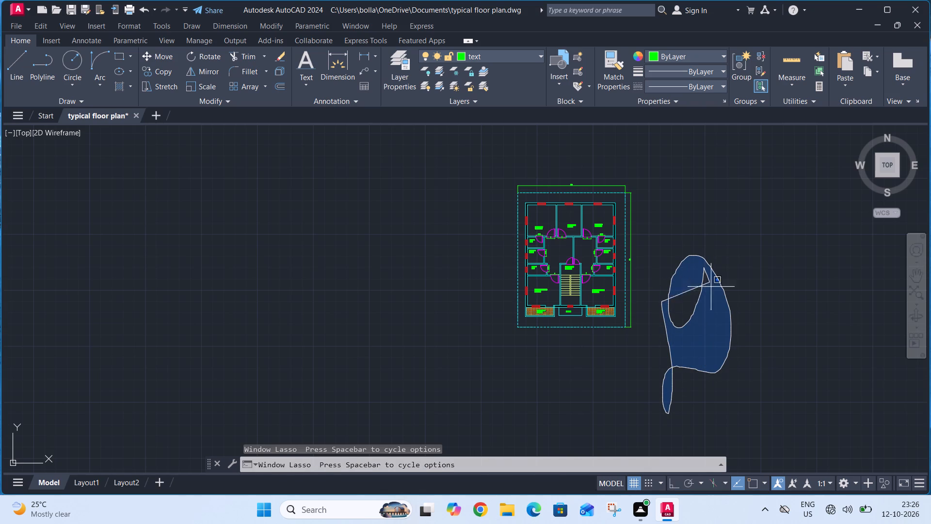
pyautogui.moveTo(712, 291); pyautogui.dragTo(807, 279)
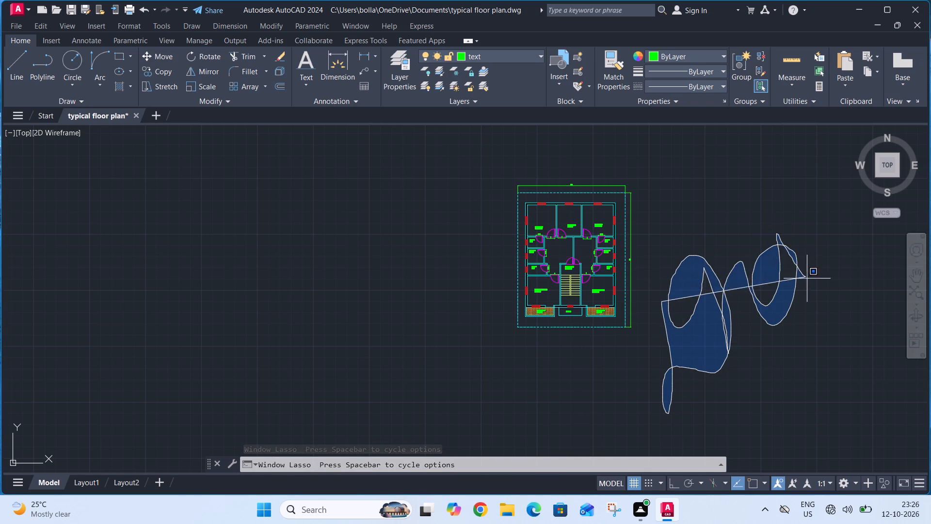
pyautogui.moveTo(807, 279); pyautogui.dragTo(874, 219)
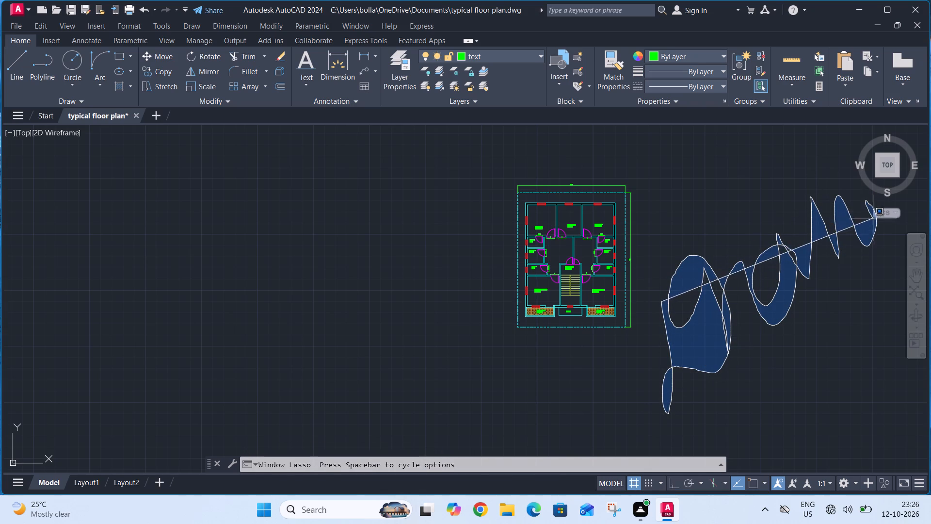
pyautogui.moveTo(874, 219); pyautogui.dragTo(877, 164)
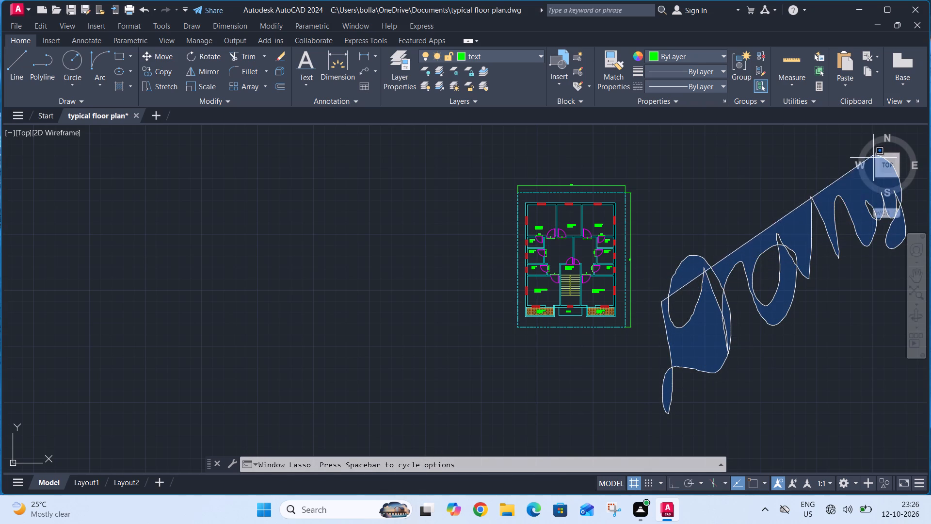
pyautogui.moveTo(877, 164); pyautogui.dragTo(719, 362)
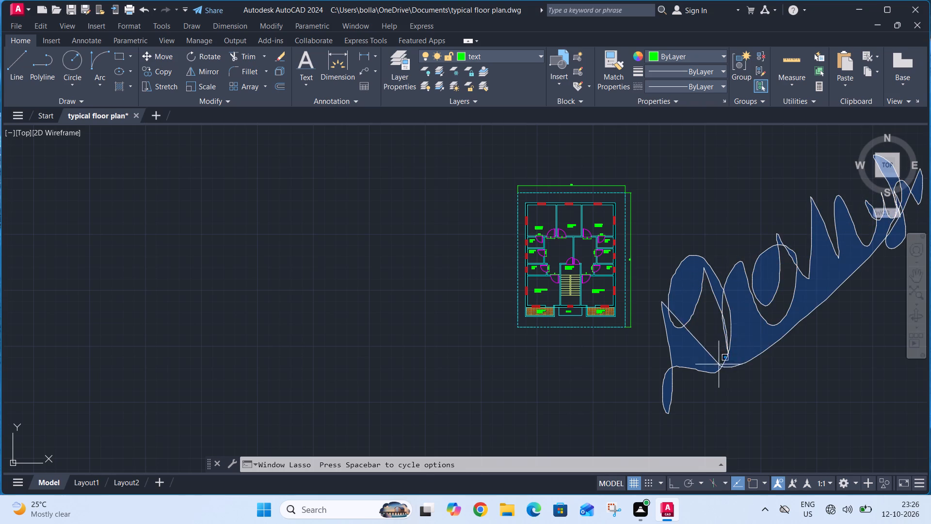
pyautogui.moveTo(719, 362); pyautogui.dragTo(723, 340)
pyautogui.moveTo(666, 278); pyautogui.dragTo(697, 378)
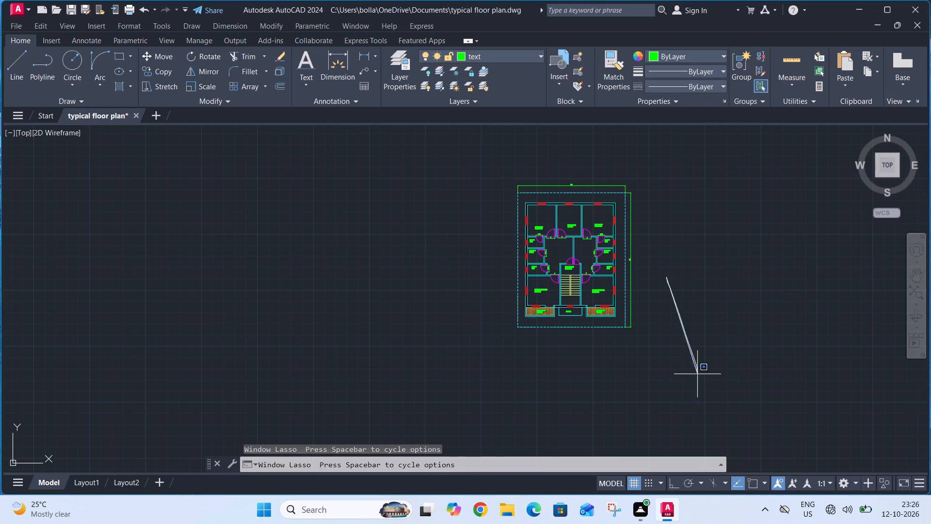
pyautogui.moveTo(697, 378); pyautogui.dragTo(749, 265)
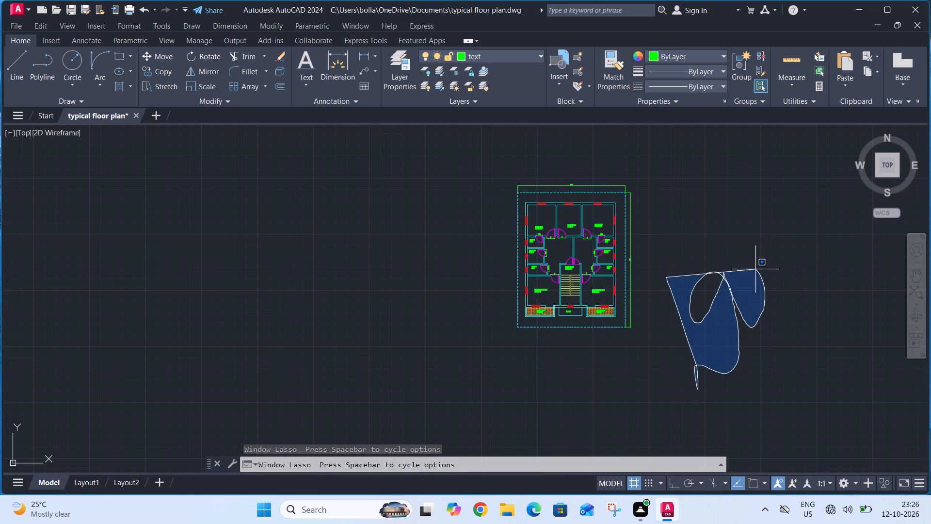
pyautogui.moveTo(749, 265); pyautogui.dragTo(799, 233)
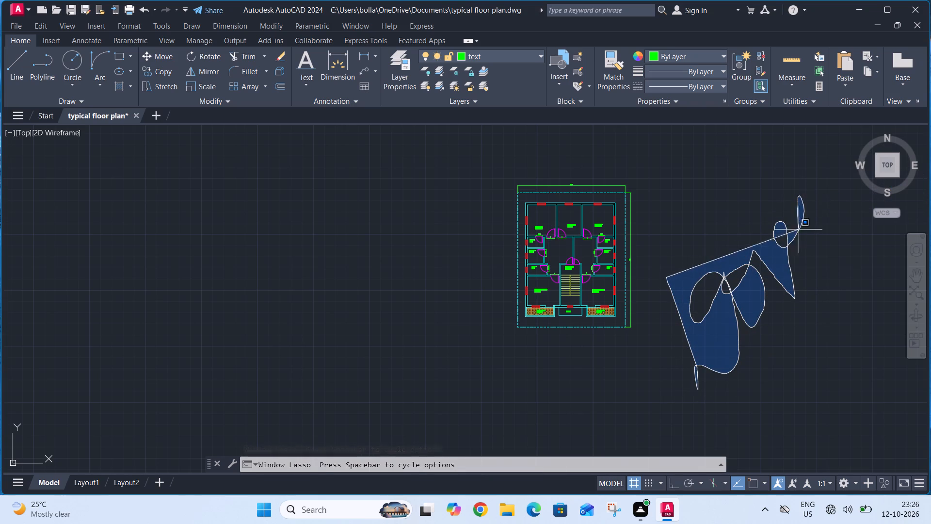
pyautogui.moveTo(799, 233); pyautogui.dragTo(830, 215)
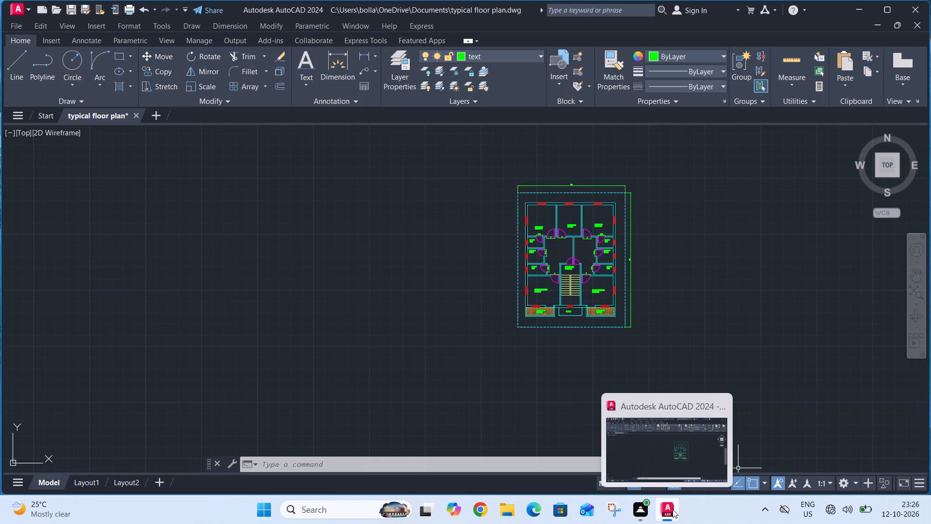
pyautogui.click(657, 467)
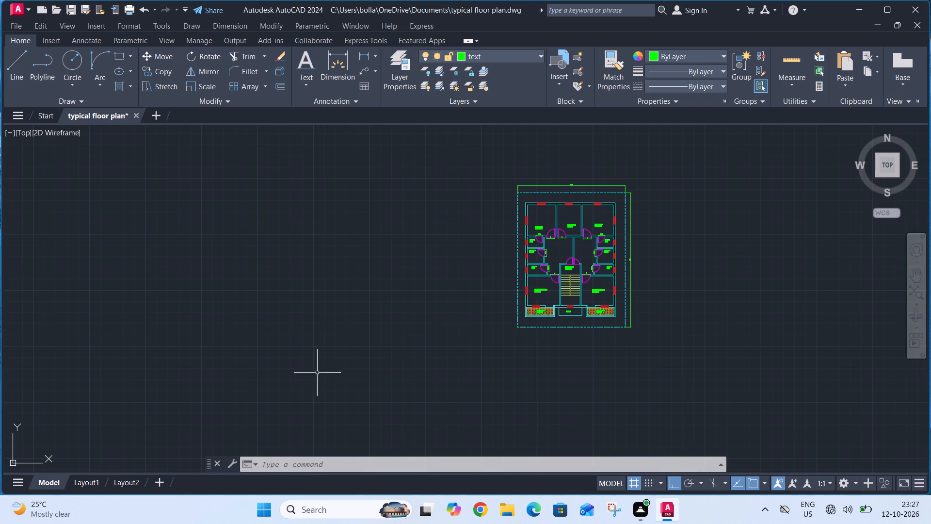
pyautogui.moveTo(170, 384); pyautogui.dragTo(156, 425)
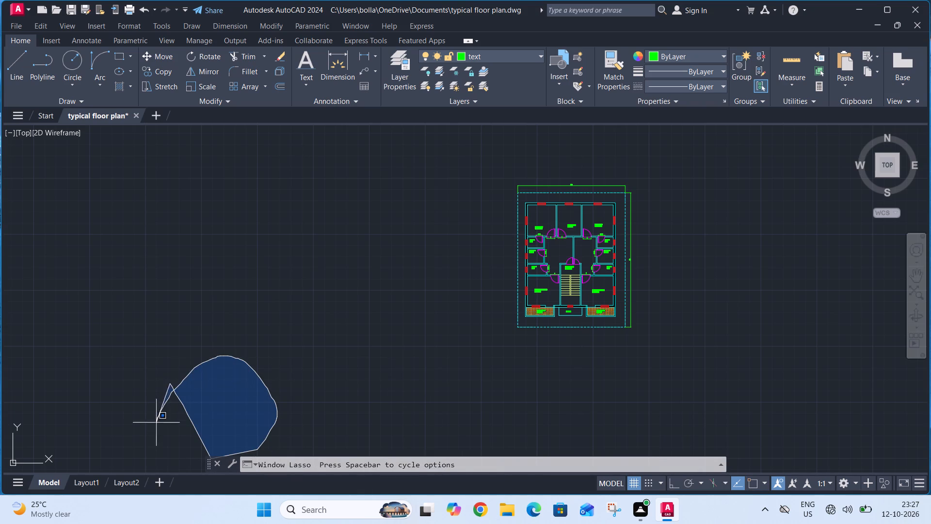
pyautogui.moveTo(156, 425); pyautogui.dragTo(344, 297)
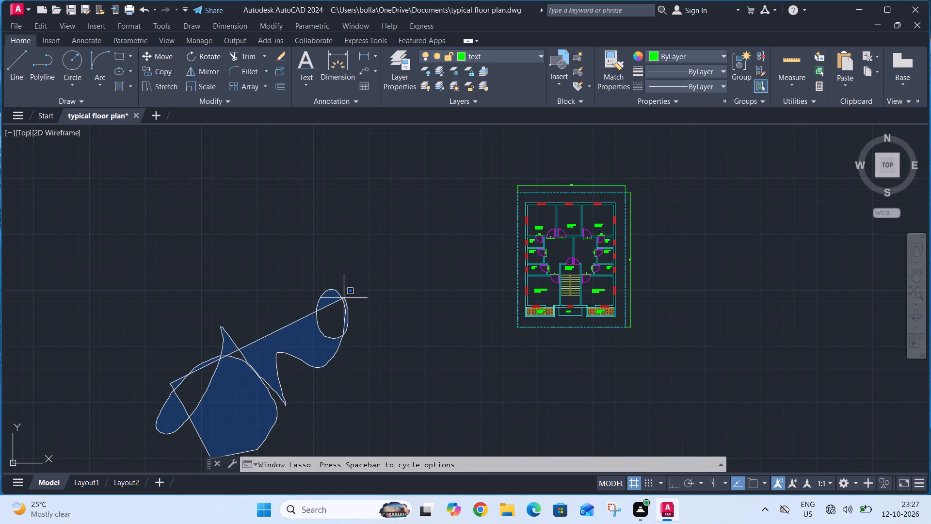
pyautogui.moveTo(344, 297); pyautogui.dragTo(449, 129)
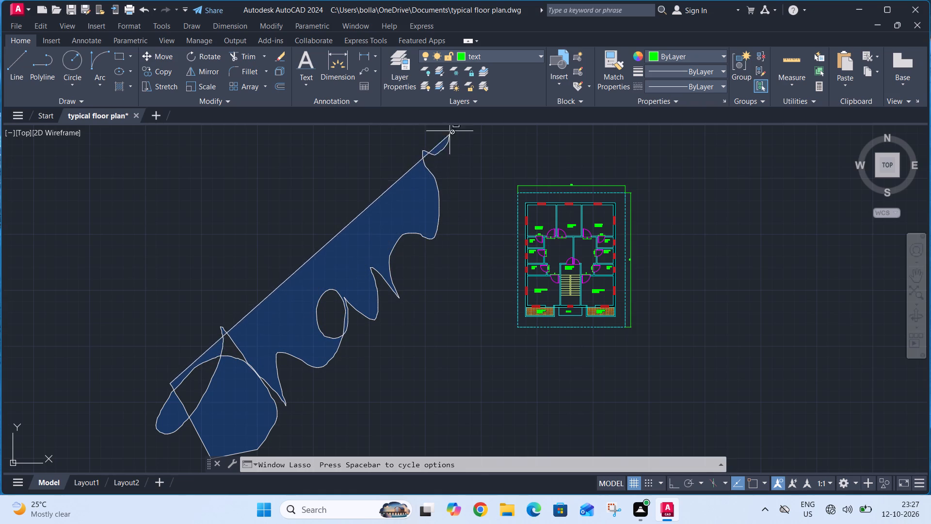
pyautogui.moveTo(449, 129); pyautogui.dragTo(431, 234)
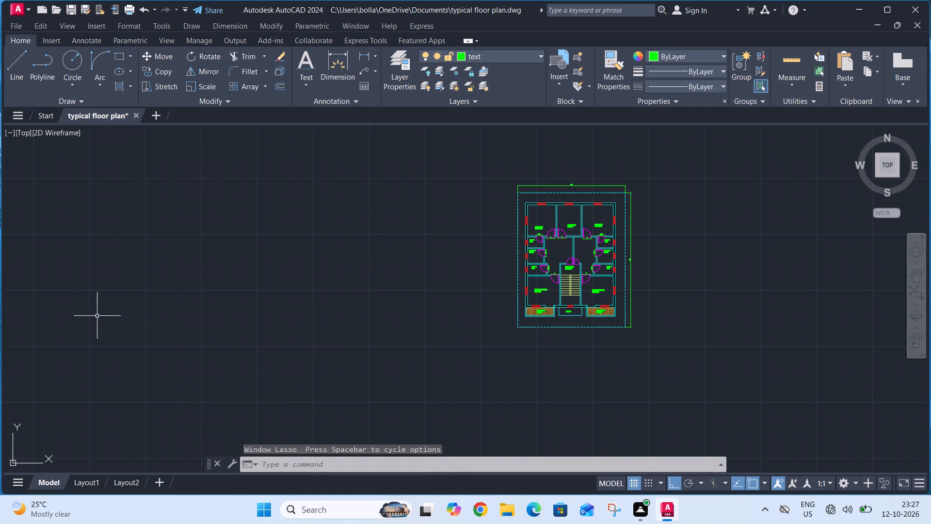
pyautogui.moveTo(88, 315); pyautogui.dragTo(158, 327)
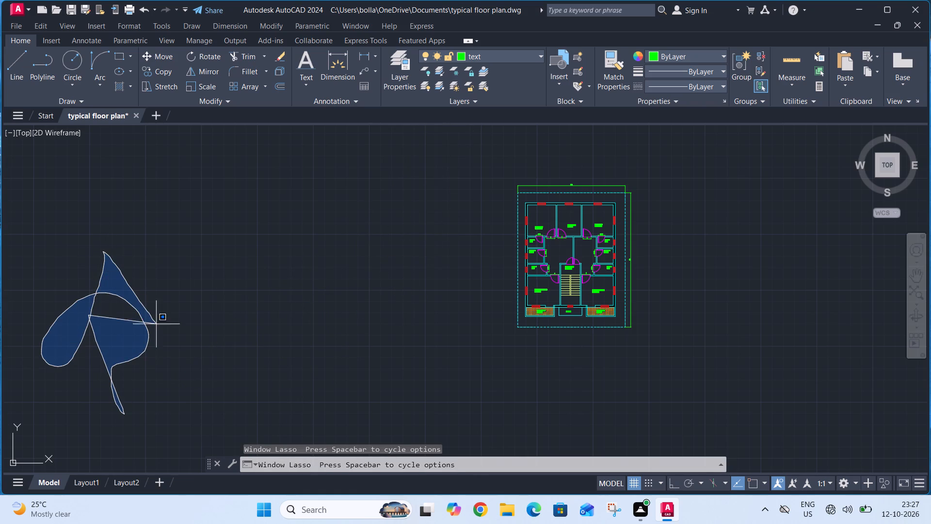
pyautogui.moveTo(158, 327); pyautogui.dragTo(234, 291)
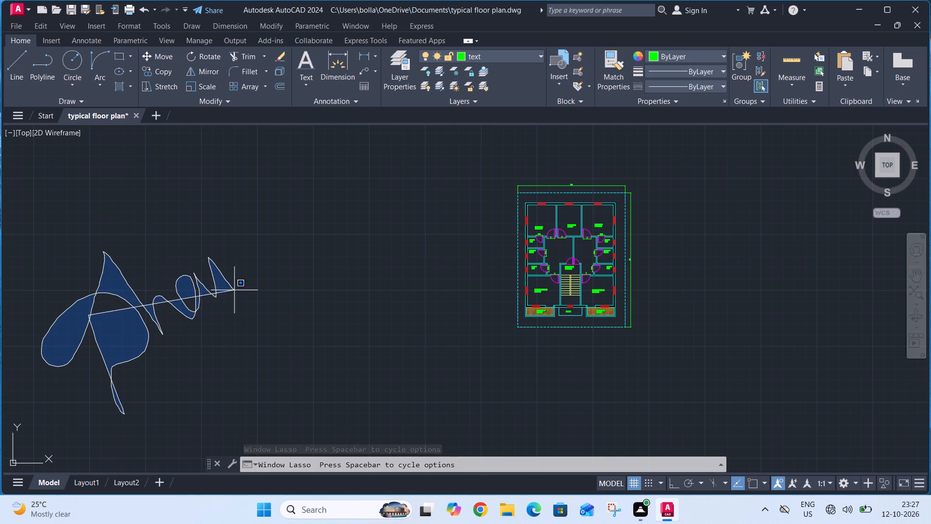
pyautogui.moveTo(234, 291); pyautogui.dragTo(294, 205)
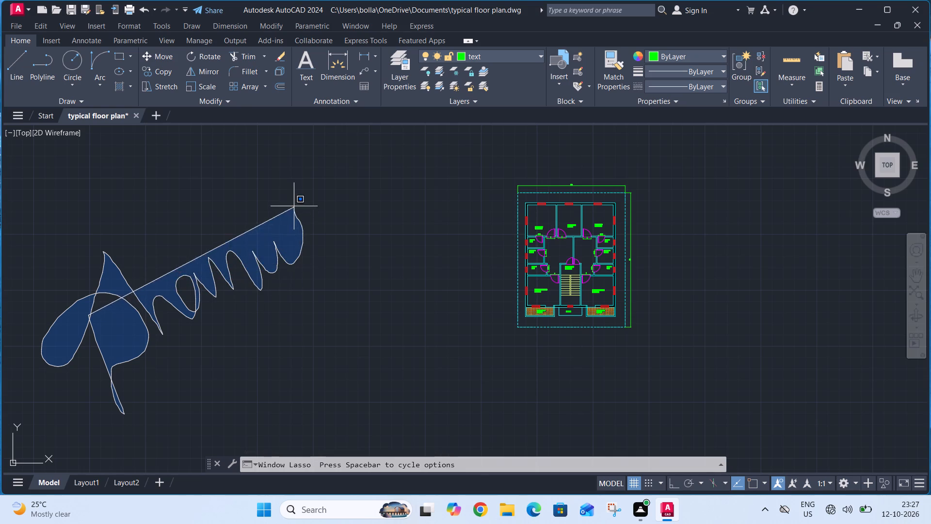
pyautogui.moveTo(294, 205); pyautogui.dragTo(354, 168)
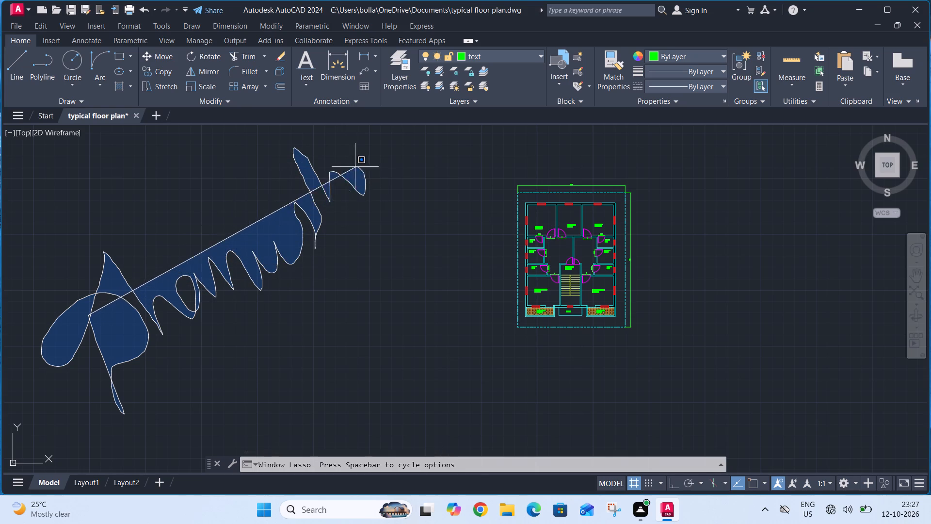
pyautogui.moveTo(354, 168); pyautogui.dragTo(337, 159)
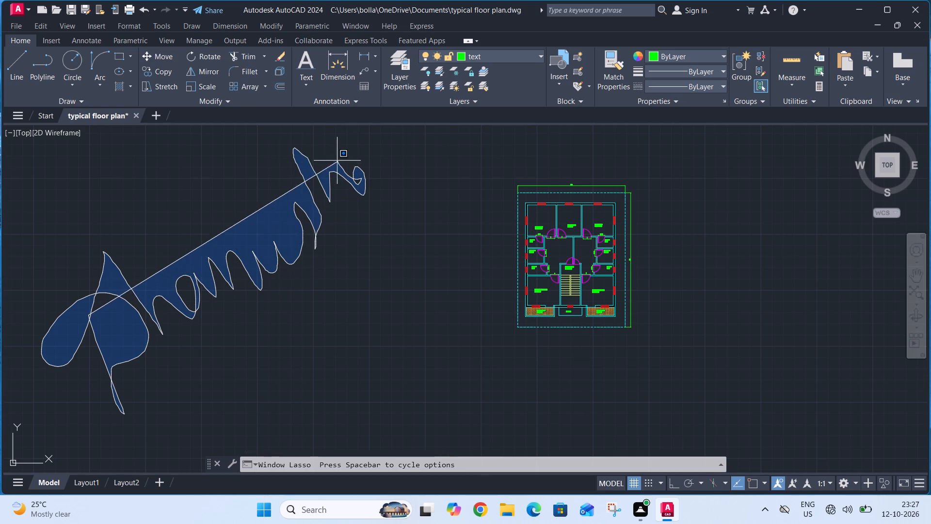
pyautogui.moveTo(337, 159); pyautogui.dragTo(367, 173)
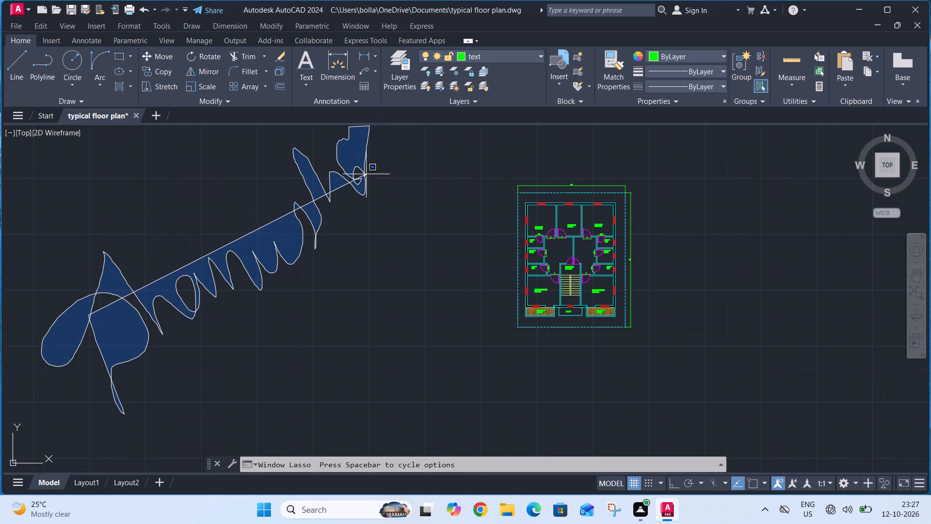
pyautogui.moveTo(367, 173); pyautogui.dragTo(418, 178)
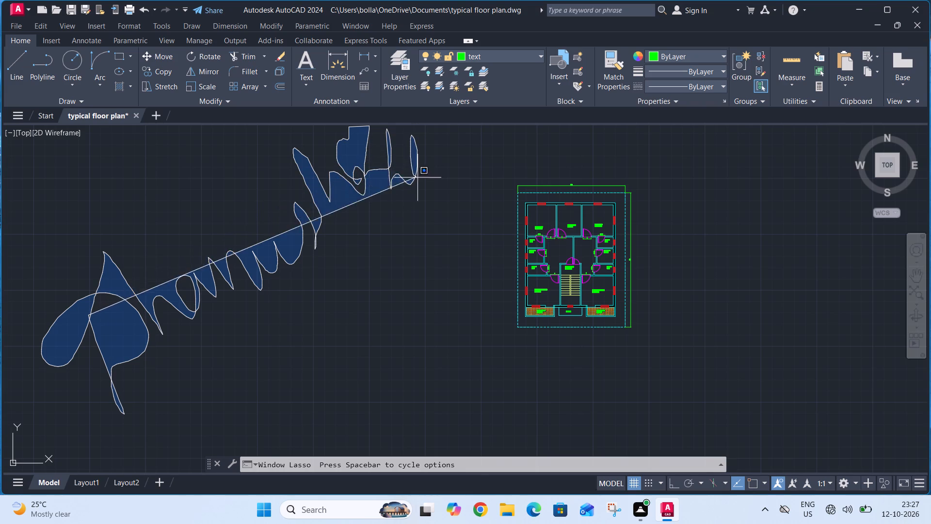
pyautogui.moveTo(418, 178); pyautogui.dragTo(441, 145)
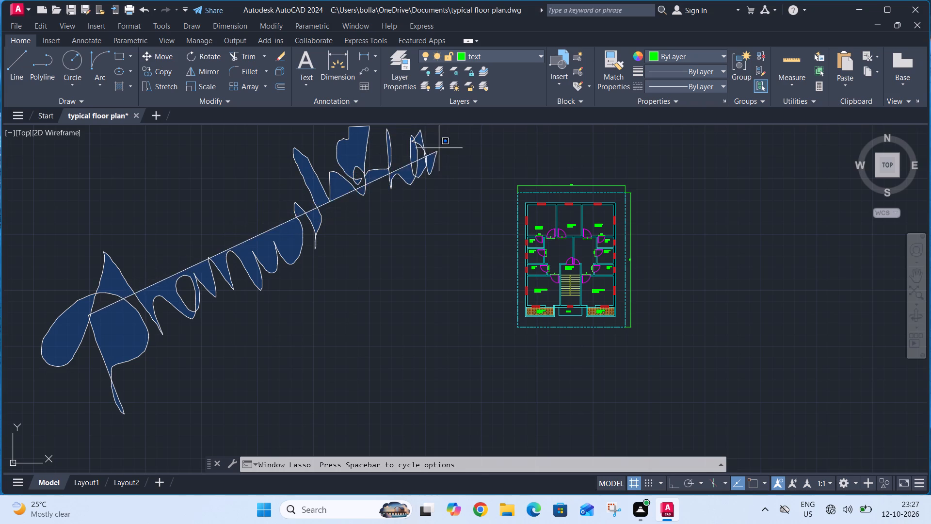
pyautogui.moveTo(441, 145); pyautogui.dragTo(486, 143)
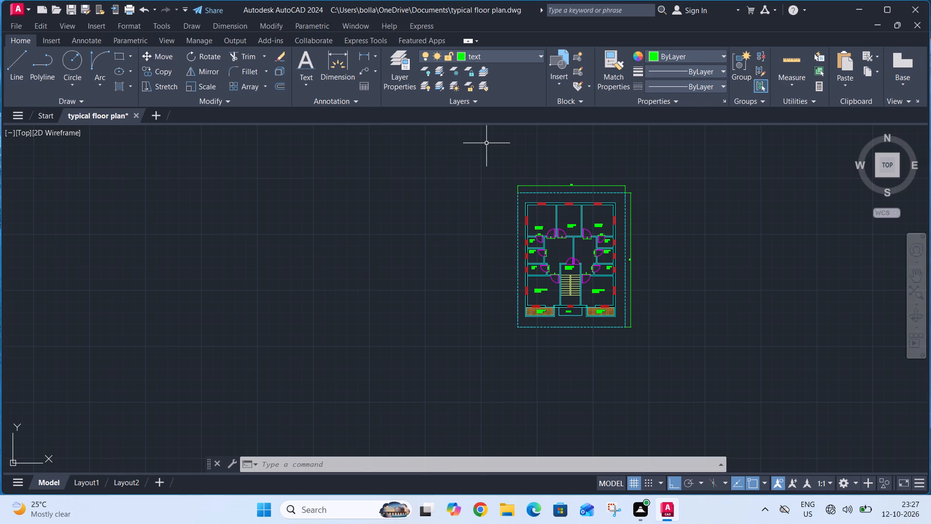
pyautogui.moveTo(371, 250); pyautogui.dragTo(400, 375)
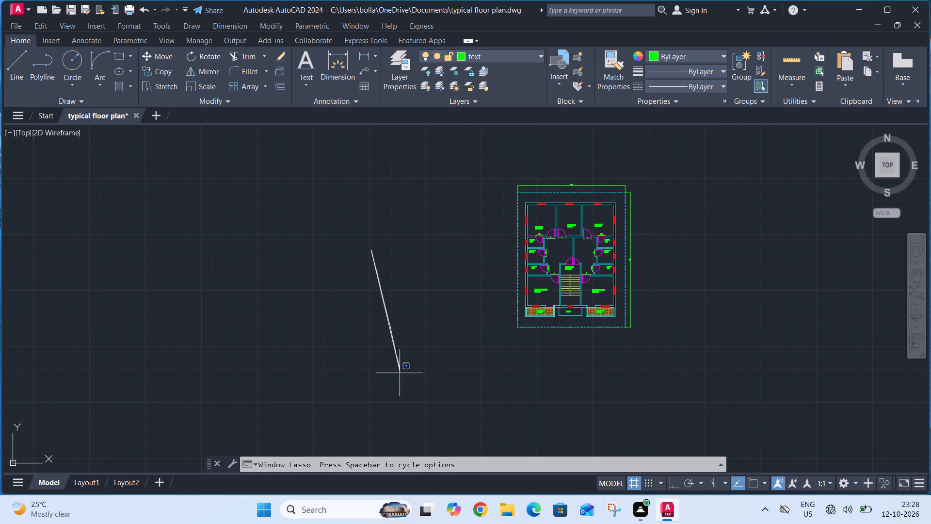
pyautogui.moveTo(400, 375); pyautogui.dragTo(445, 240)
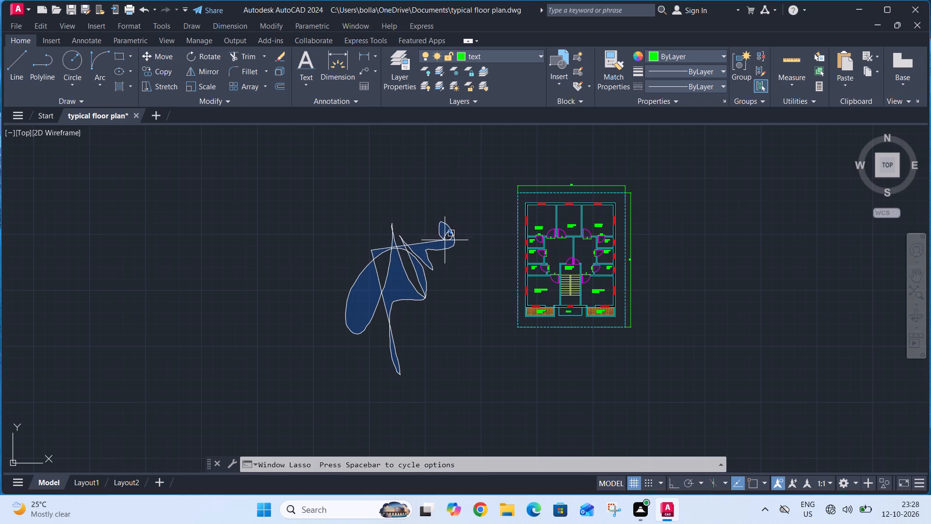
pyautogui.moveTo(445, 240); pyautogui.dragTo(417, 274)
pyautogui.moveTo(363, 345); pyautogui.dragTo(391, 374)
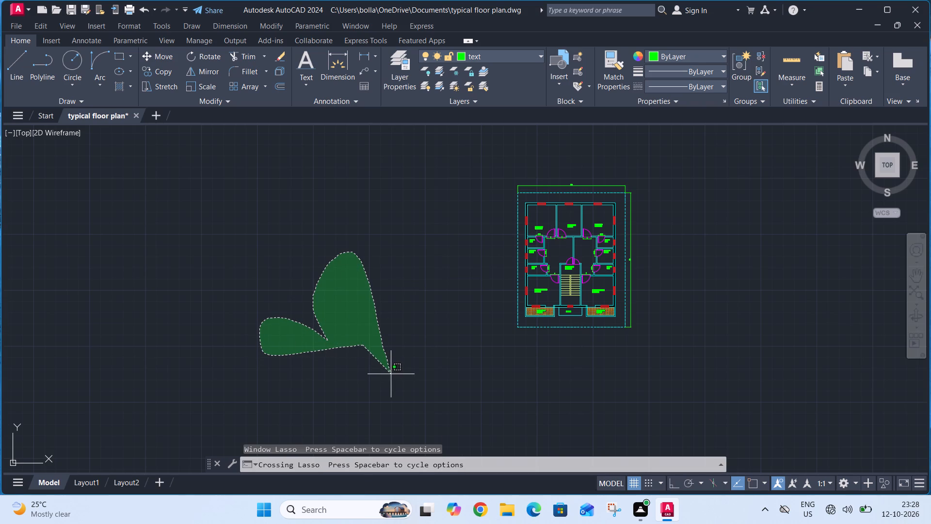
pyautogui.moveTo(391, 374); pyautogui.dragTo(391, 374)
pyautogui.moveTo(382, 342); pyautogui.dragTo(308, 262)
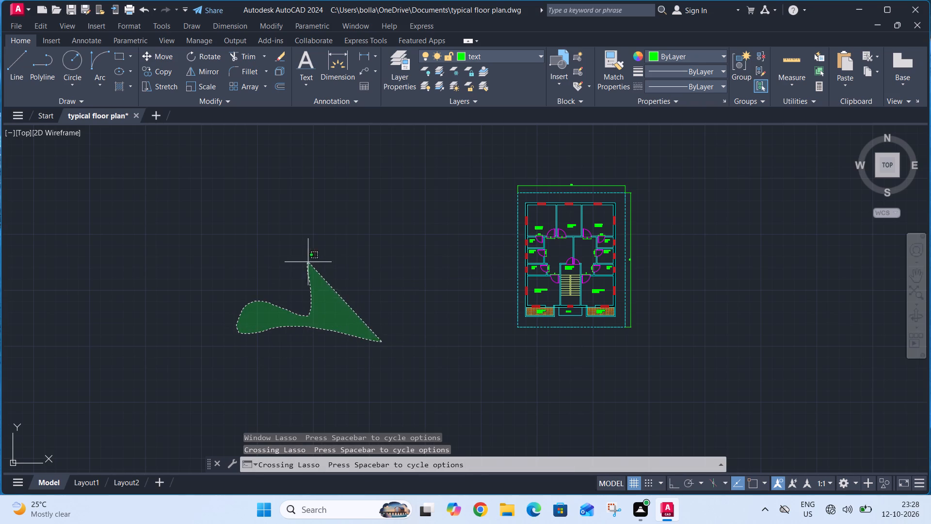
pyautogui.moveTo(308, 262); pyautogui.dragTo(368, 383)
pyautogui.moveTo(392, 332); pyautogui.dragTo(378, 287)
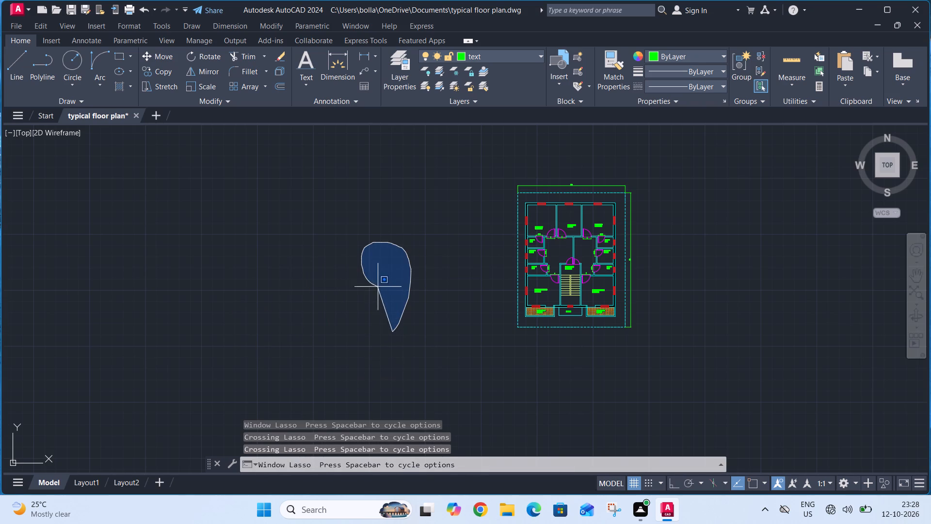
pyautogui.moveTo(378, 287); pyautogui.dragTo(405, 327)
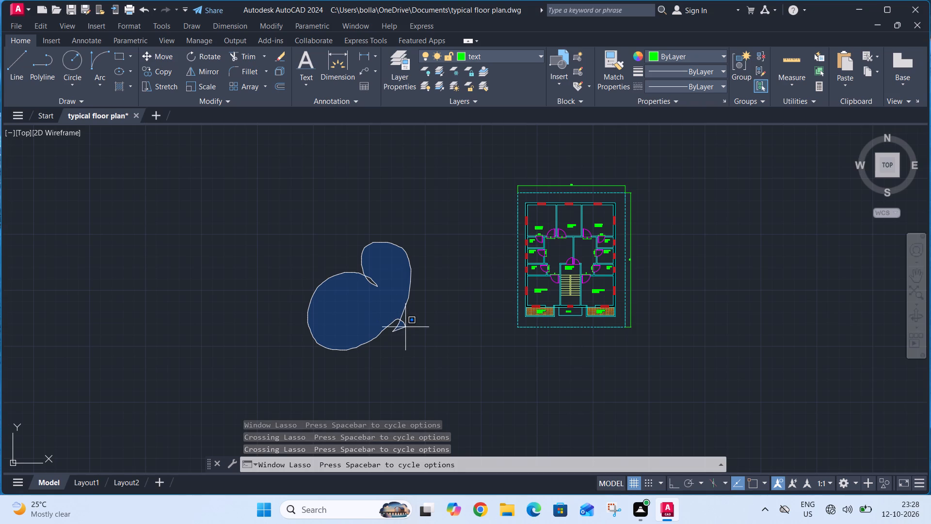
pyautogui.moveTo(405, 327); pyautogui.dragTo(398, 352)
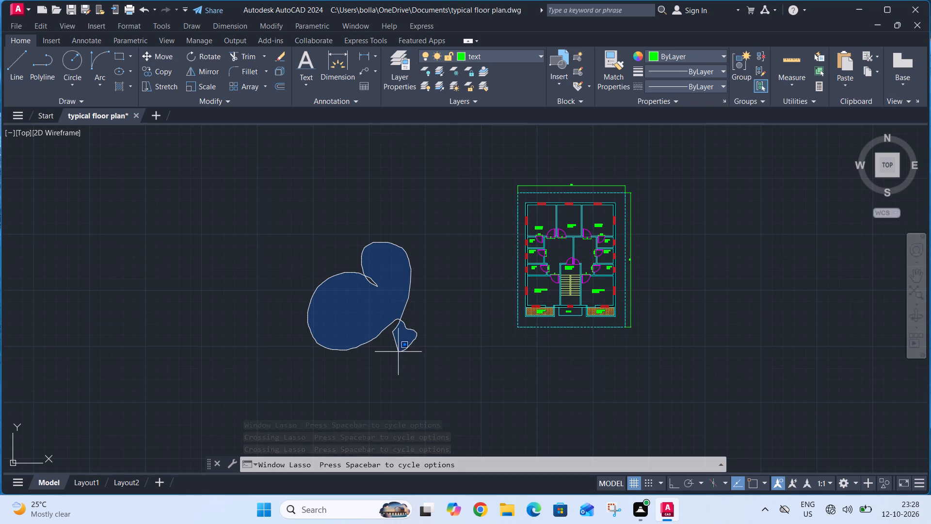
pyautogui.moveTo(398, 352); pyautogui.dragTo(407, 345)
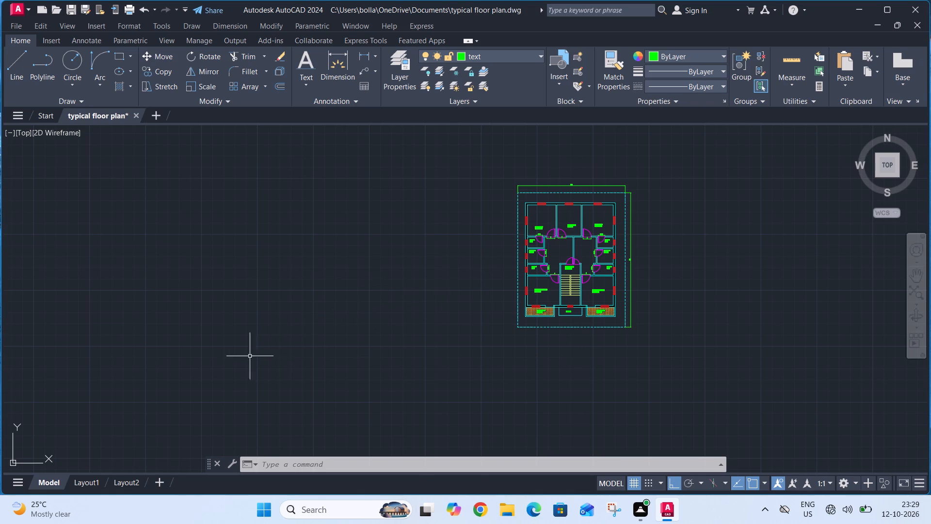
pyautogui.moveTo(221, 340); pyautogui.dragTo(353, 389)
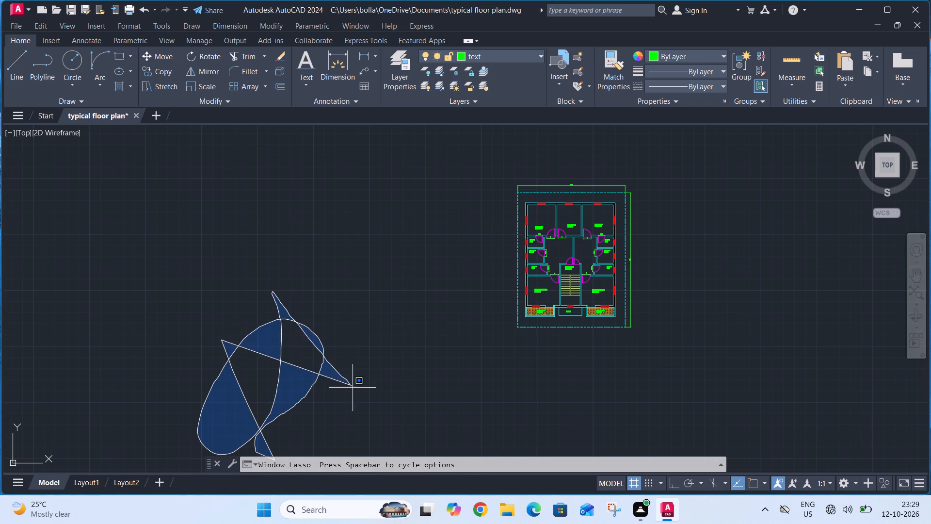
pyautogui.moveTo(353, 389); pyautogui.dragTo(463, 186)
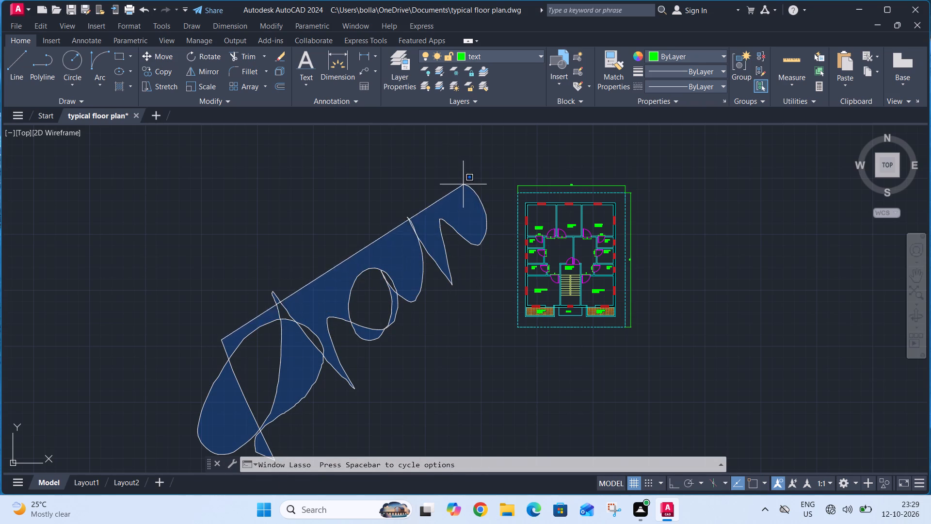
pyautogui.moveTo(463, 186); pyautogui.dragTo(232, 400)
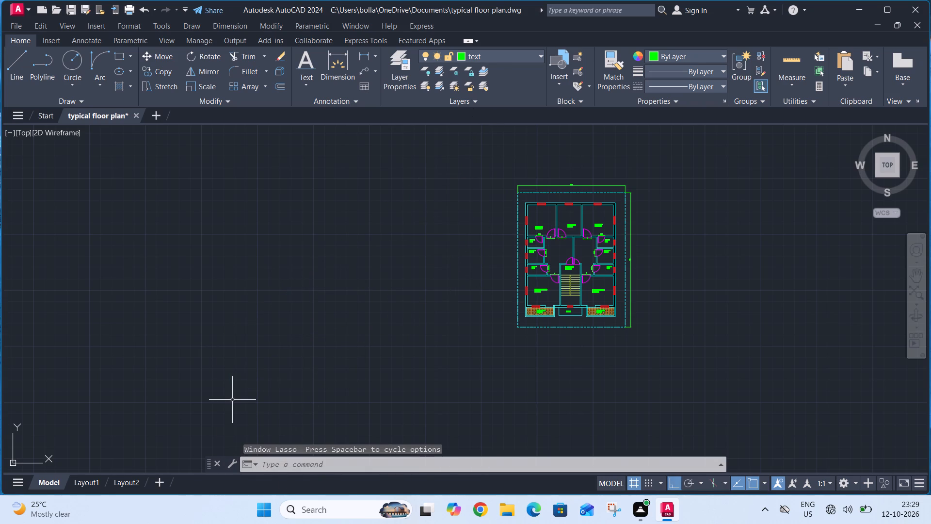
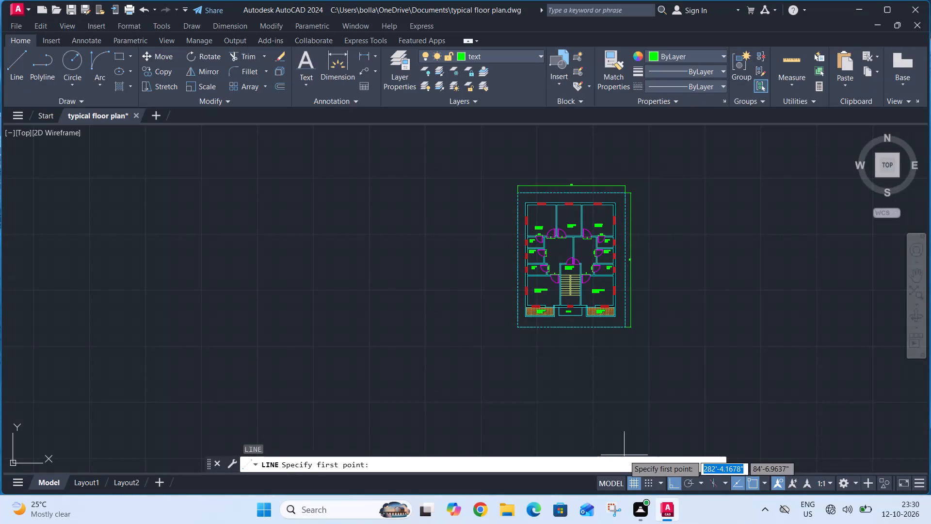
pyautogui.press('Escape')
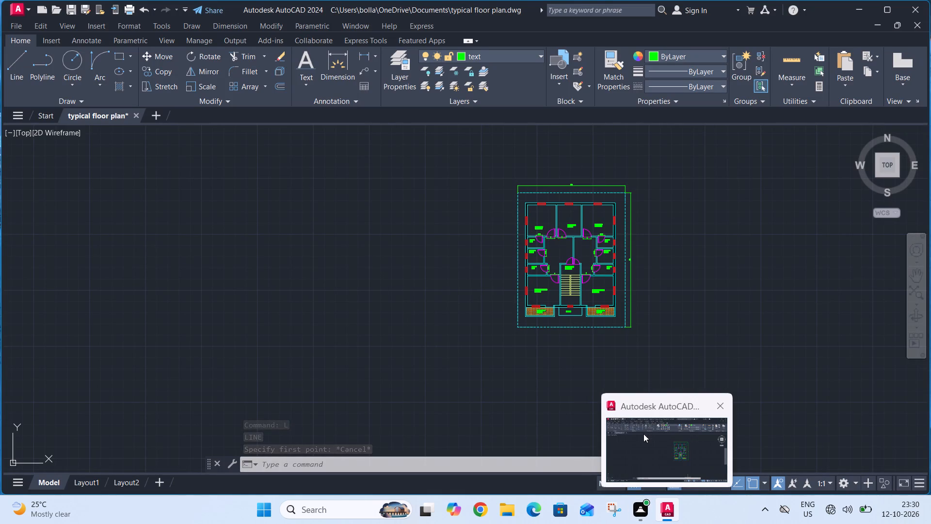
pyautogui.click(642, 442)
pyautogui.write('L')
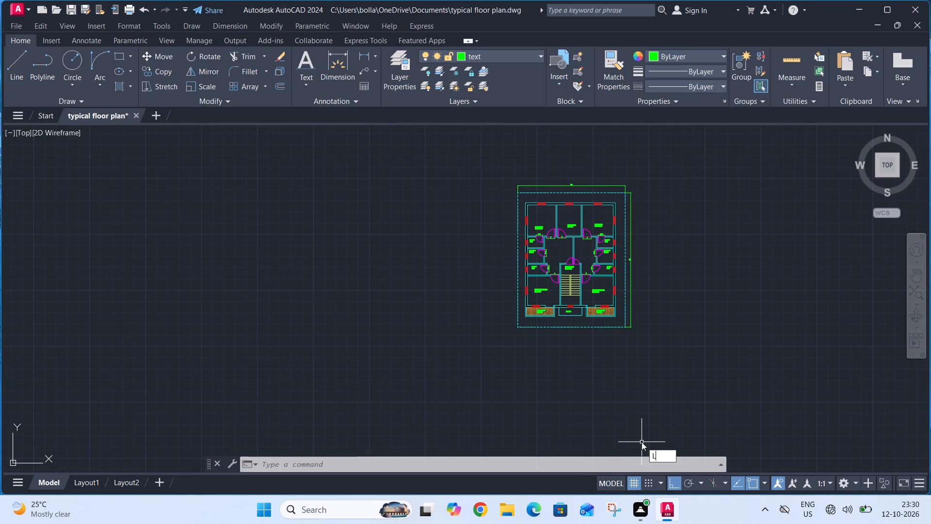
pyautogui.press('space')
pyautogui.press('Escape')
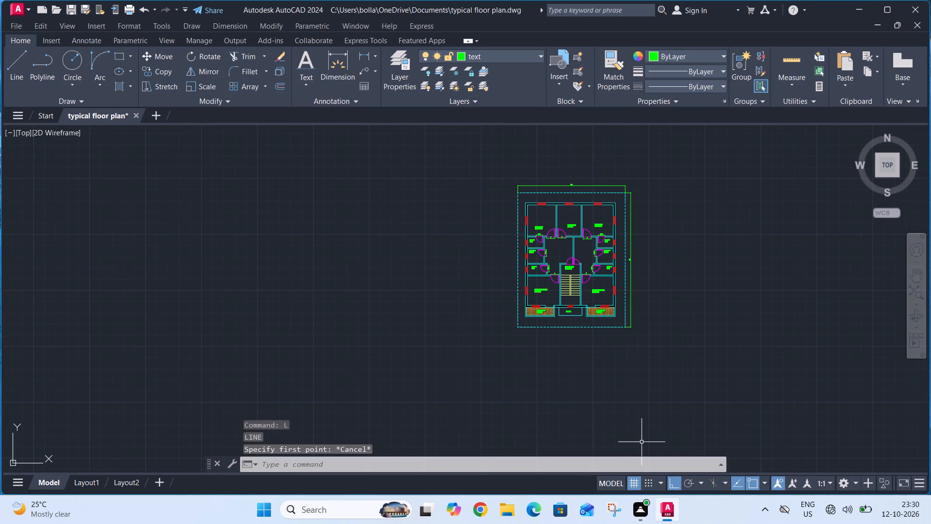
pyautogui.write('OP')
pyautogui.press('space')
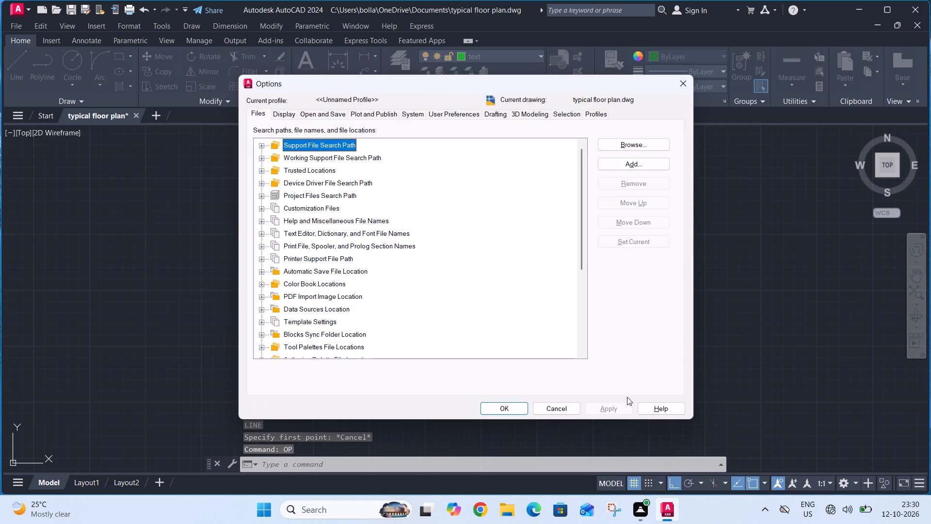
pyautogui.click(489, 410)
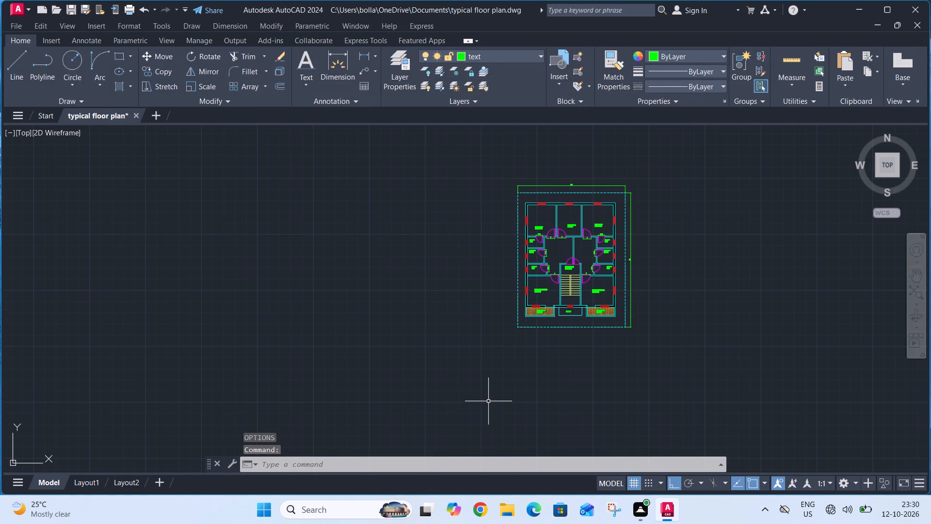
# Save the typical floor plan drawing.
pyautogui.hotkey('ctrl', 's')
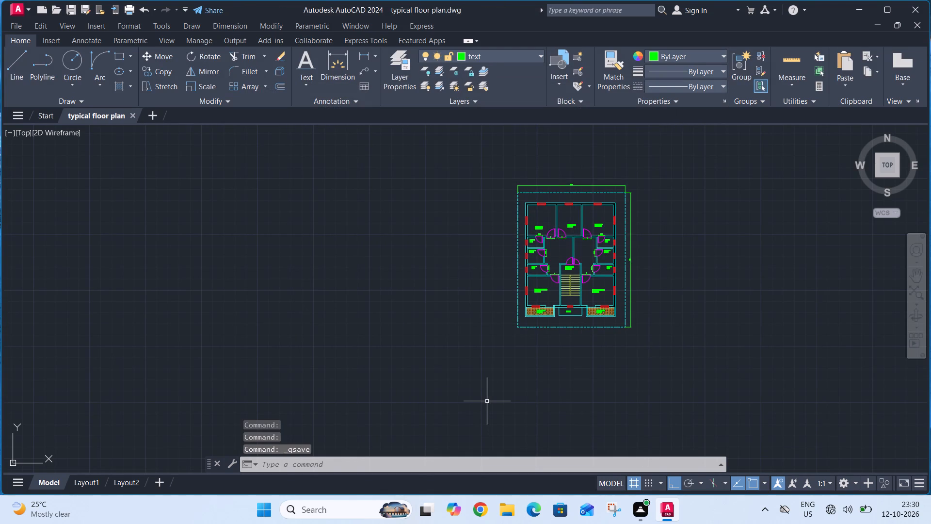
# Set up the plot with Microsoft Print to PDF and a window plot area enclosing the whole floor plan and its dimensions.
pyautogui.hotkey('ctrl', 'p')
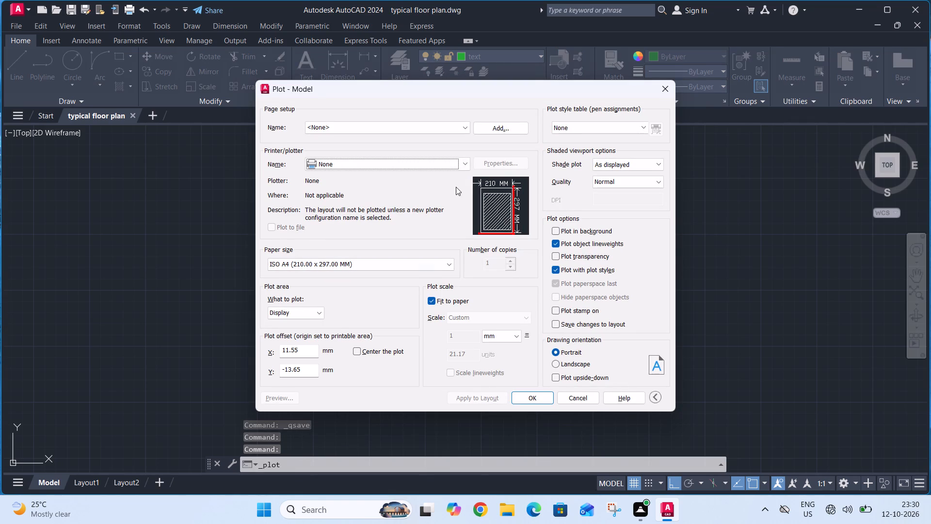
pyautogui.click(466, 168)
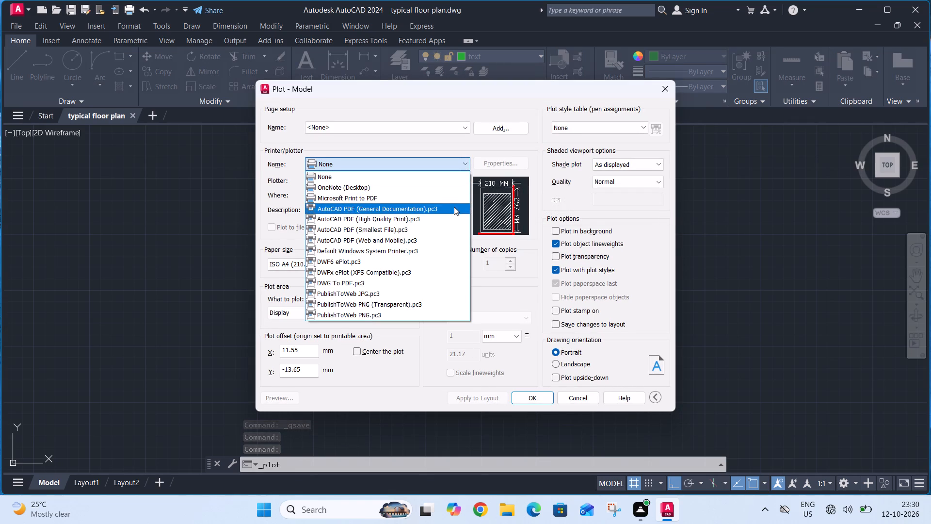
pyautogui.click(453, 196)
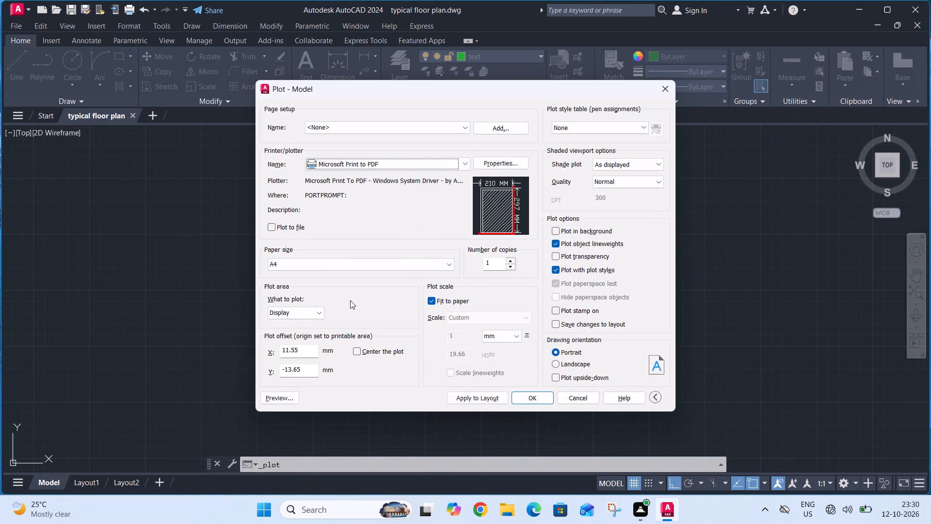
pyautogui.moveTo(312, 314); pyautogui.dragTo(310, 347)
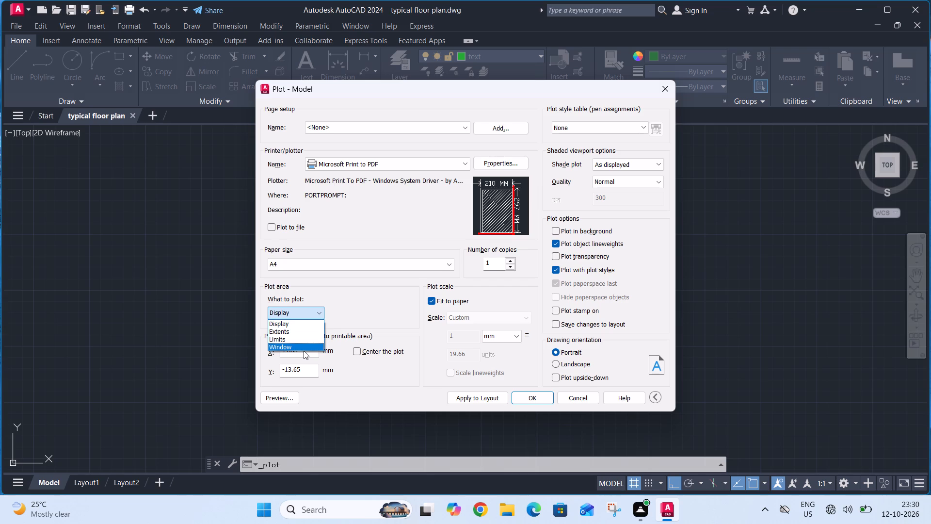
pyautogui.click(304, 351)
pyautogui.click(305, 347)
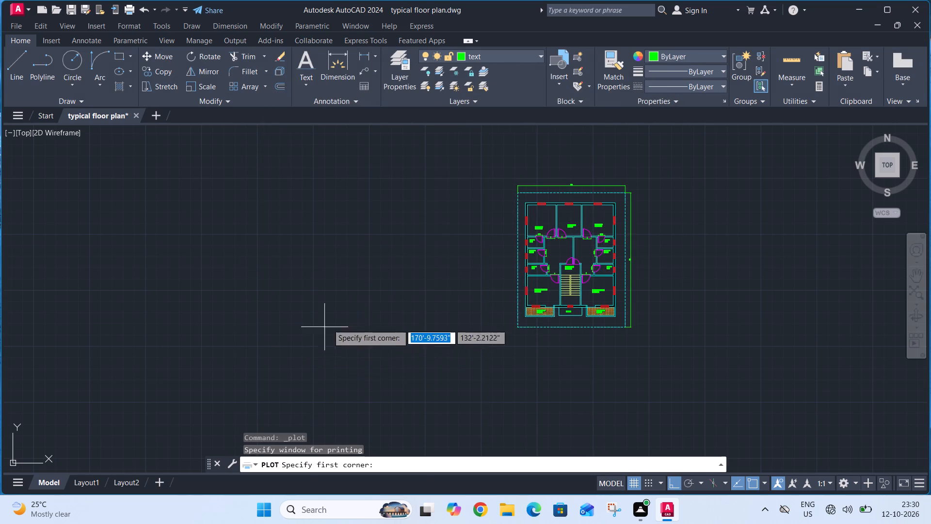
pyautogui.click(494, 157)
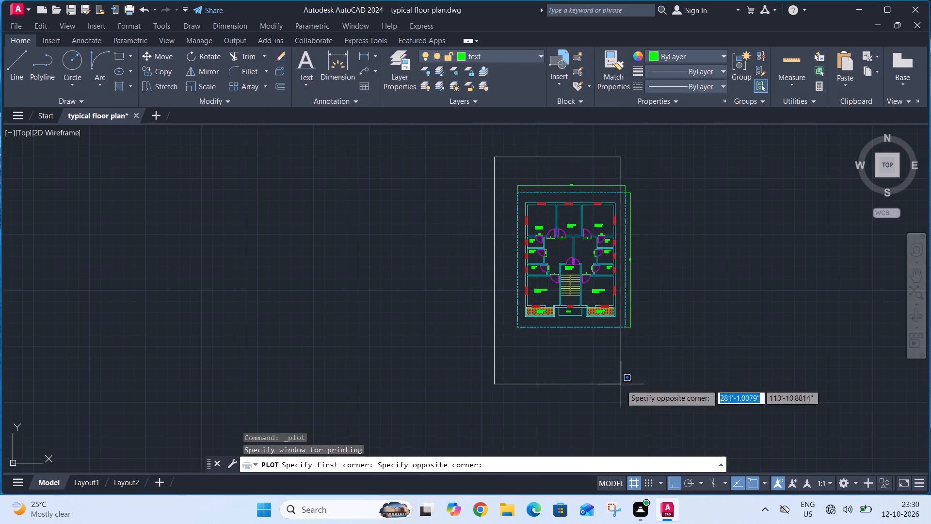
pyautogui.click(670, 404)
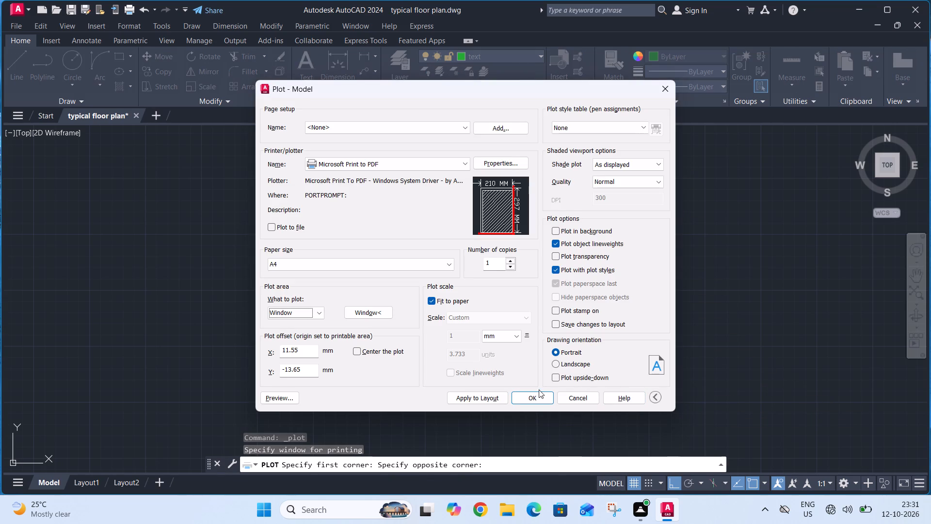
# Plot to a PDF file named PDFRRRRRRRRRR, browsing to Documents and selecting the autocad files folder before saving.
pyautogui.click(536, 394)
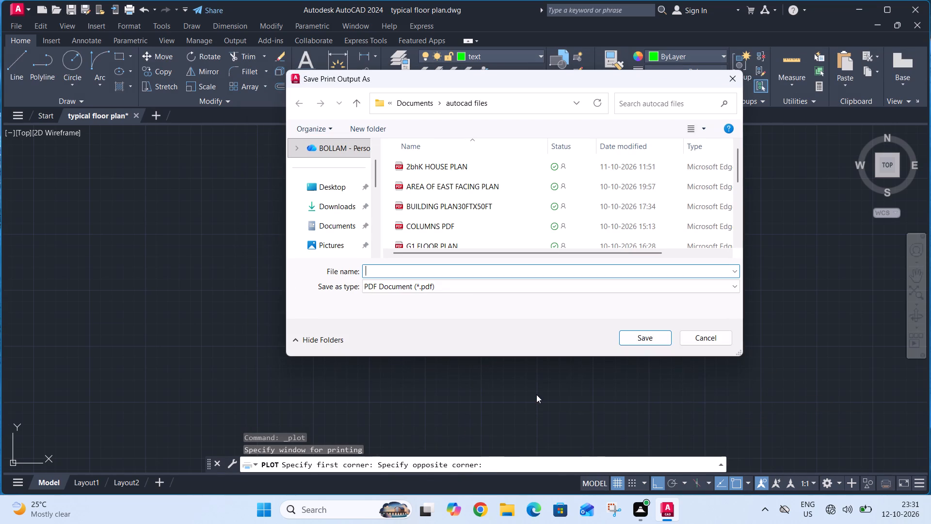
pyautogui.write('PDF')
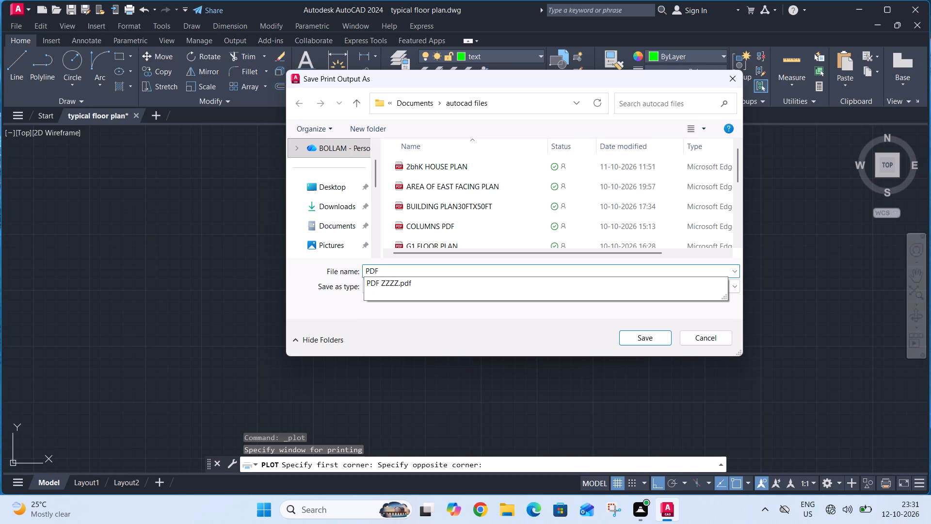
pyautogui.press('r')
pyautogui.press('r')
pyautogui.press('r')
pyautogui.press('r')
pyautogui.press('r')
pyautogui.press('r')
pyautogui.press('r')
pyautogui.press('r')
pyautogui.press('r')
pyautogui.press('r')
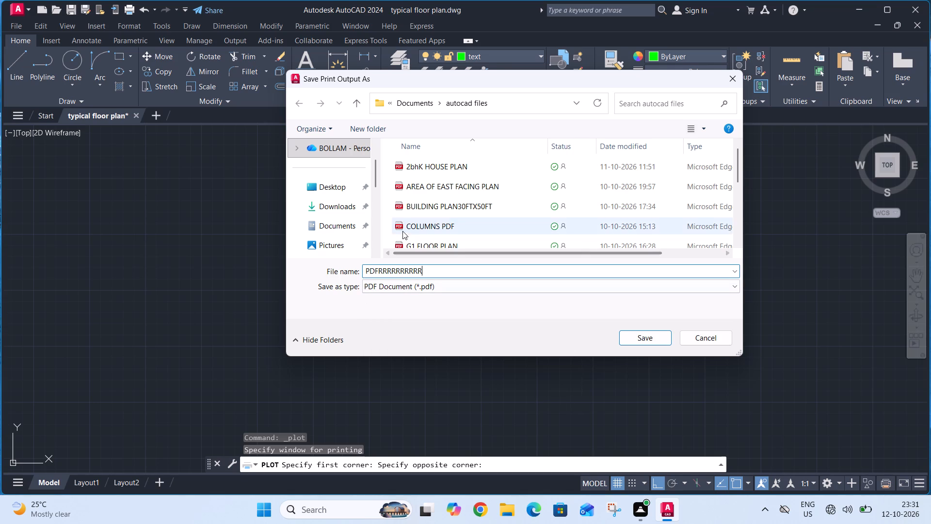
pyautogui.click(355, 228)
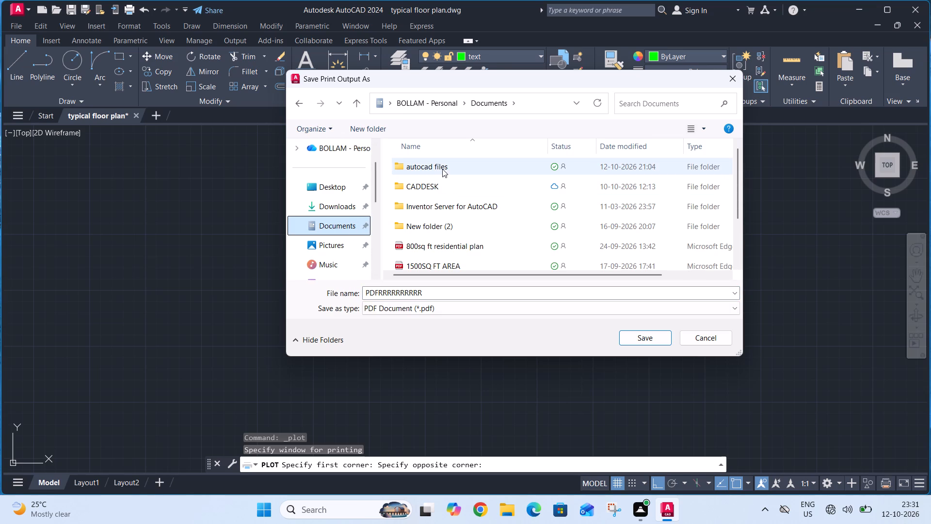
pyautogui.click(442, 169)
pyautogui.click(640, 346)
pyautogui.click(642, 341)
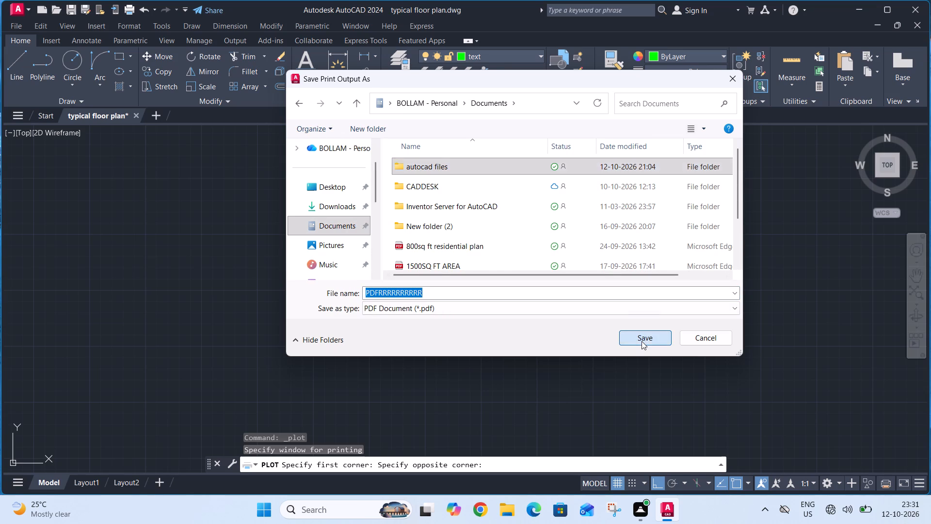
pyautogui.click(644, 340)
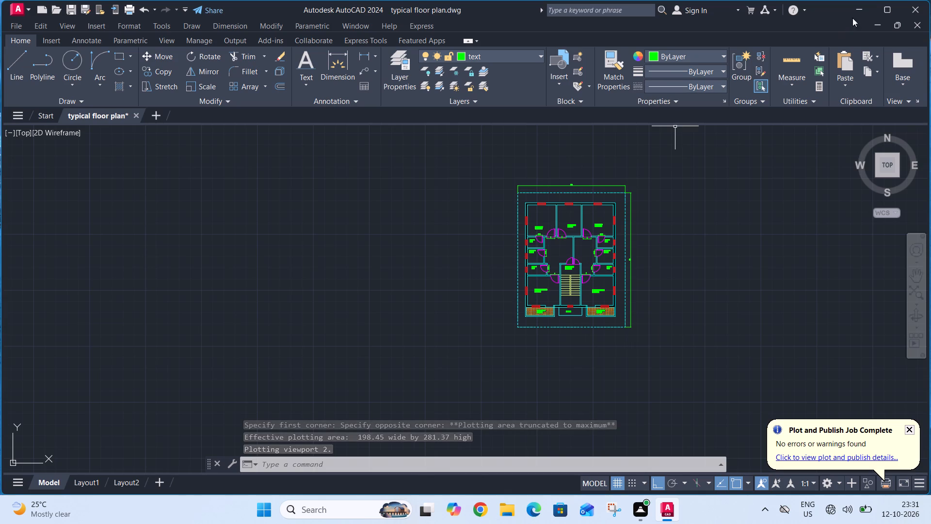
# Close AutoCAD and save the changes to typical floor plan.dwg.
pyautogui.click(908, 11)
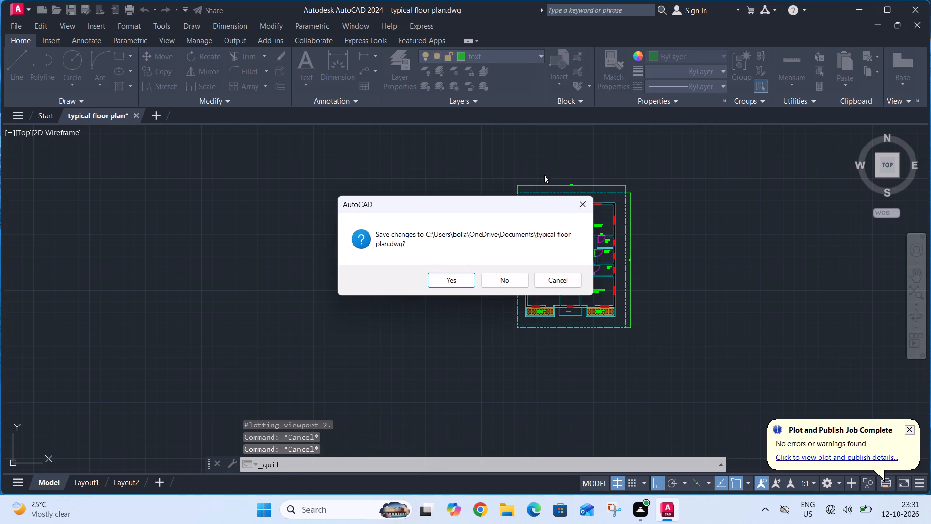
pyautogui.click(456, 278)
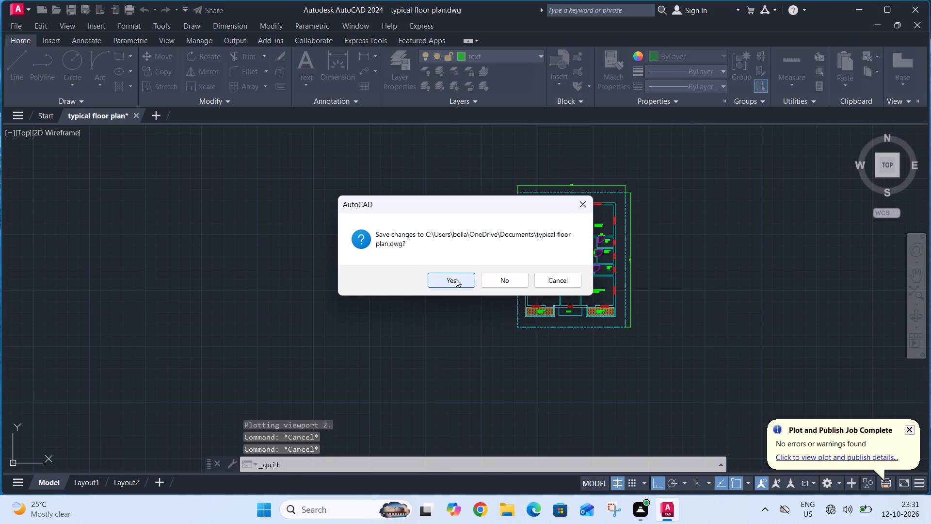